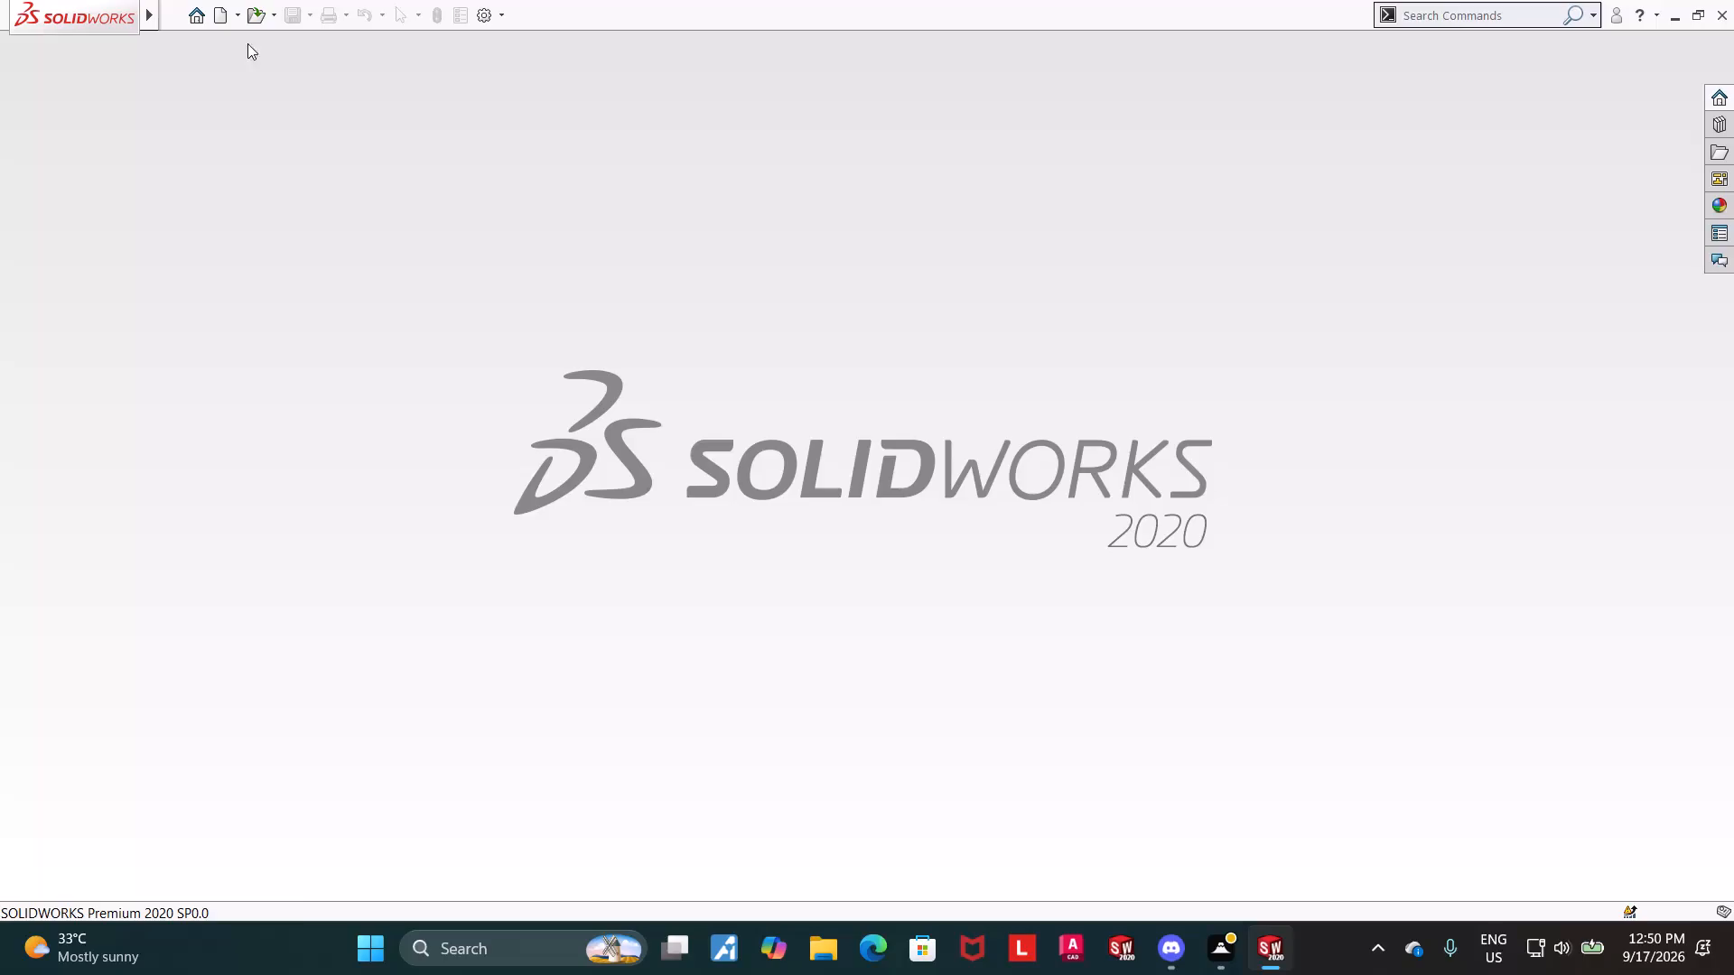
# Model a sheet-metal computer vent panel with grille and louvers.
# Create a new part document.
pyautogui.click(219, 19)
pyautogui.doubleClick(430, 432)
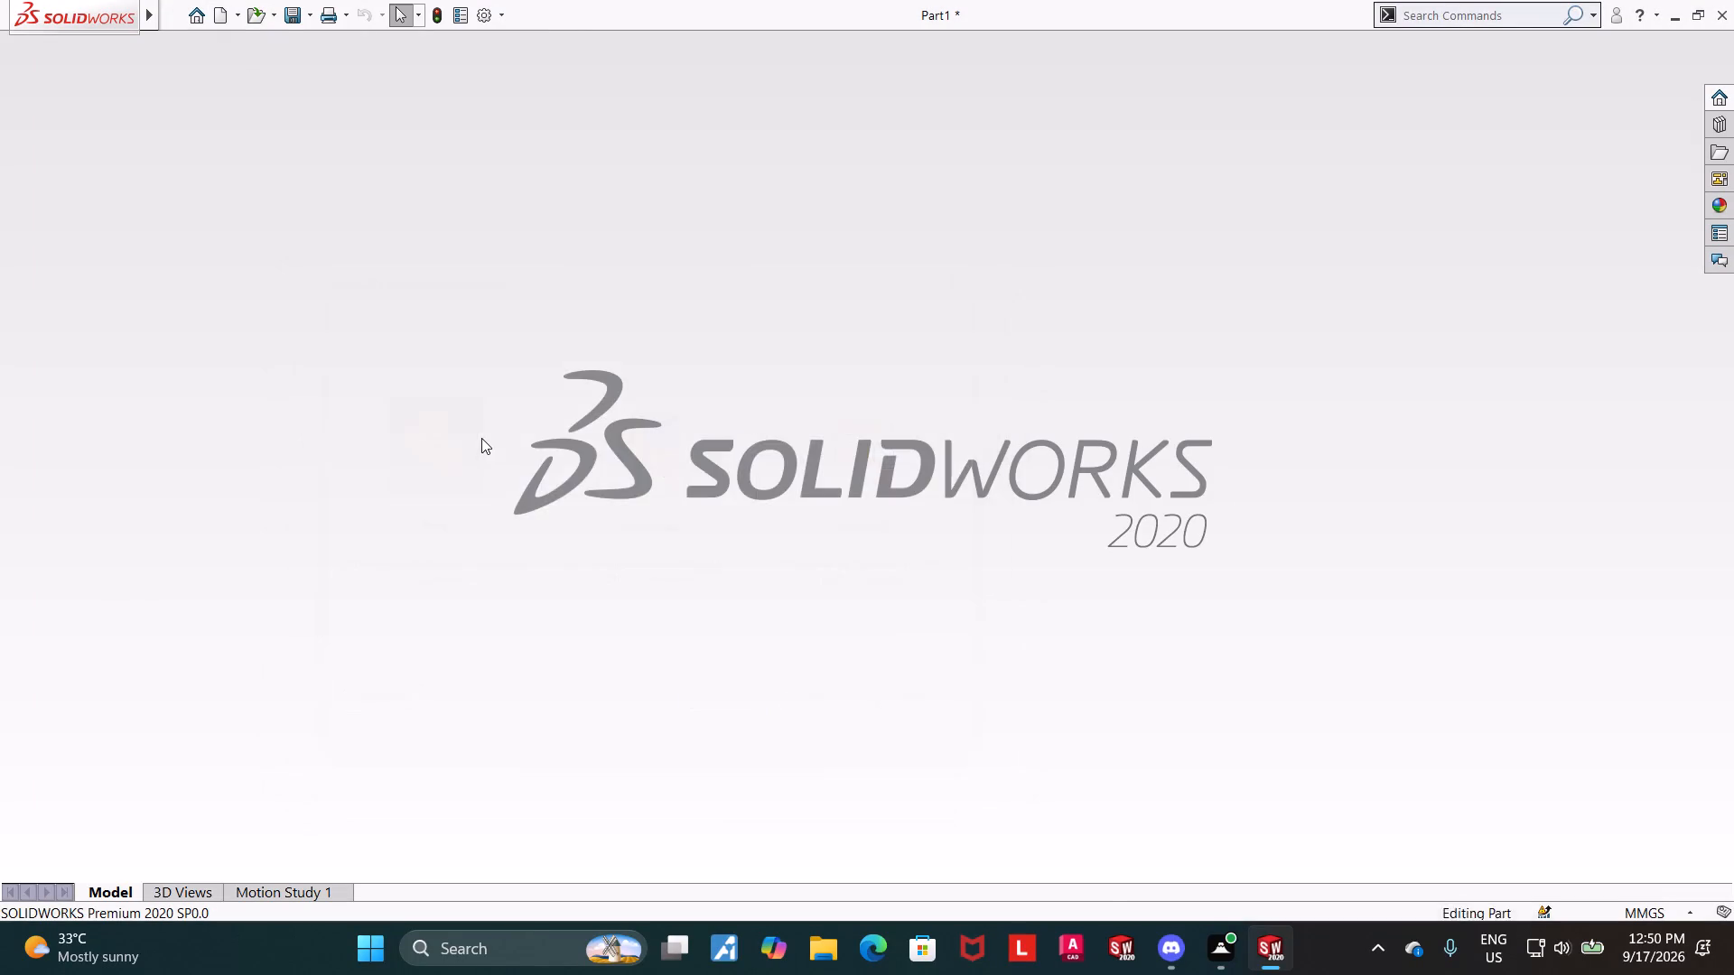
pyautogui.click(82, 255)
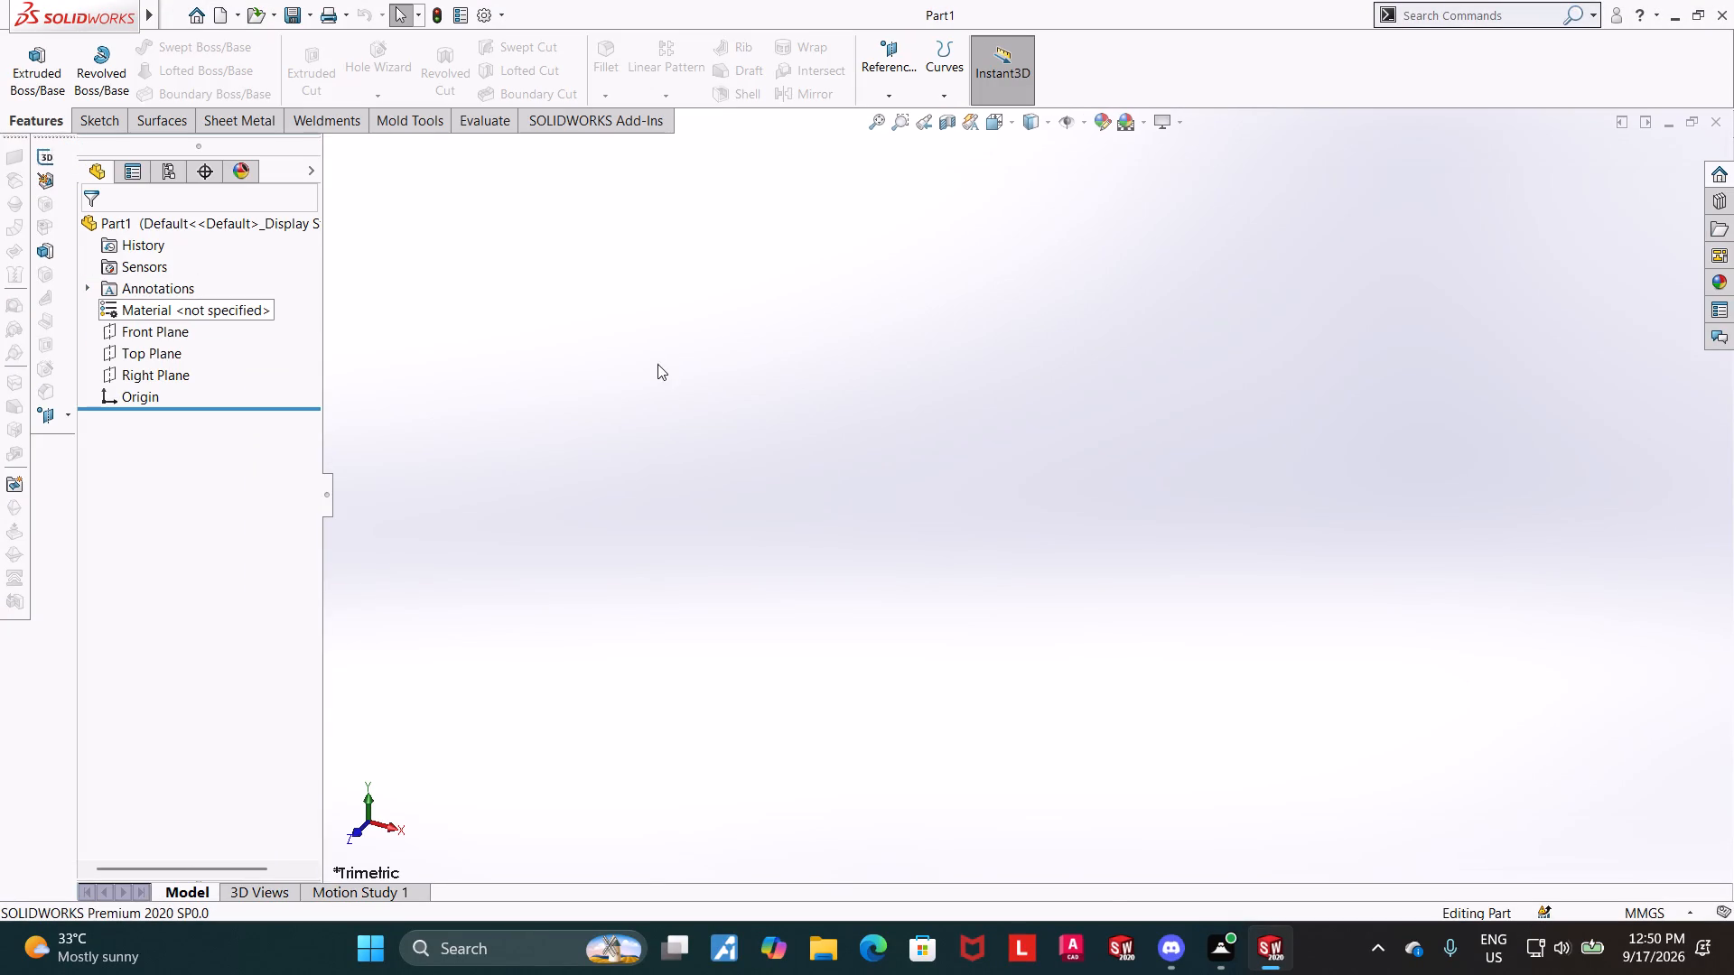
# Sketch a center rectangle on the Front Plane, centred on the origin.
pyautogui.click(169, 330)
pyautogui.click(182, 298)
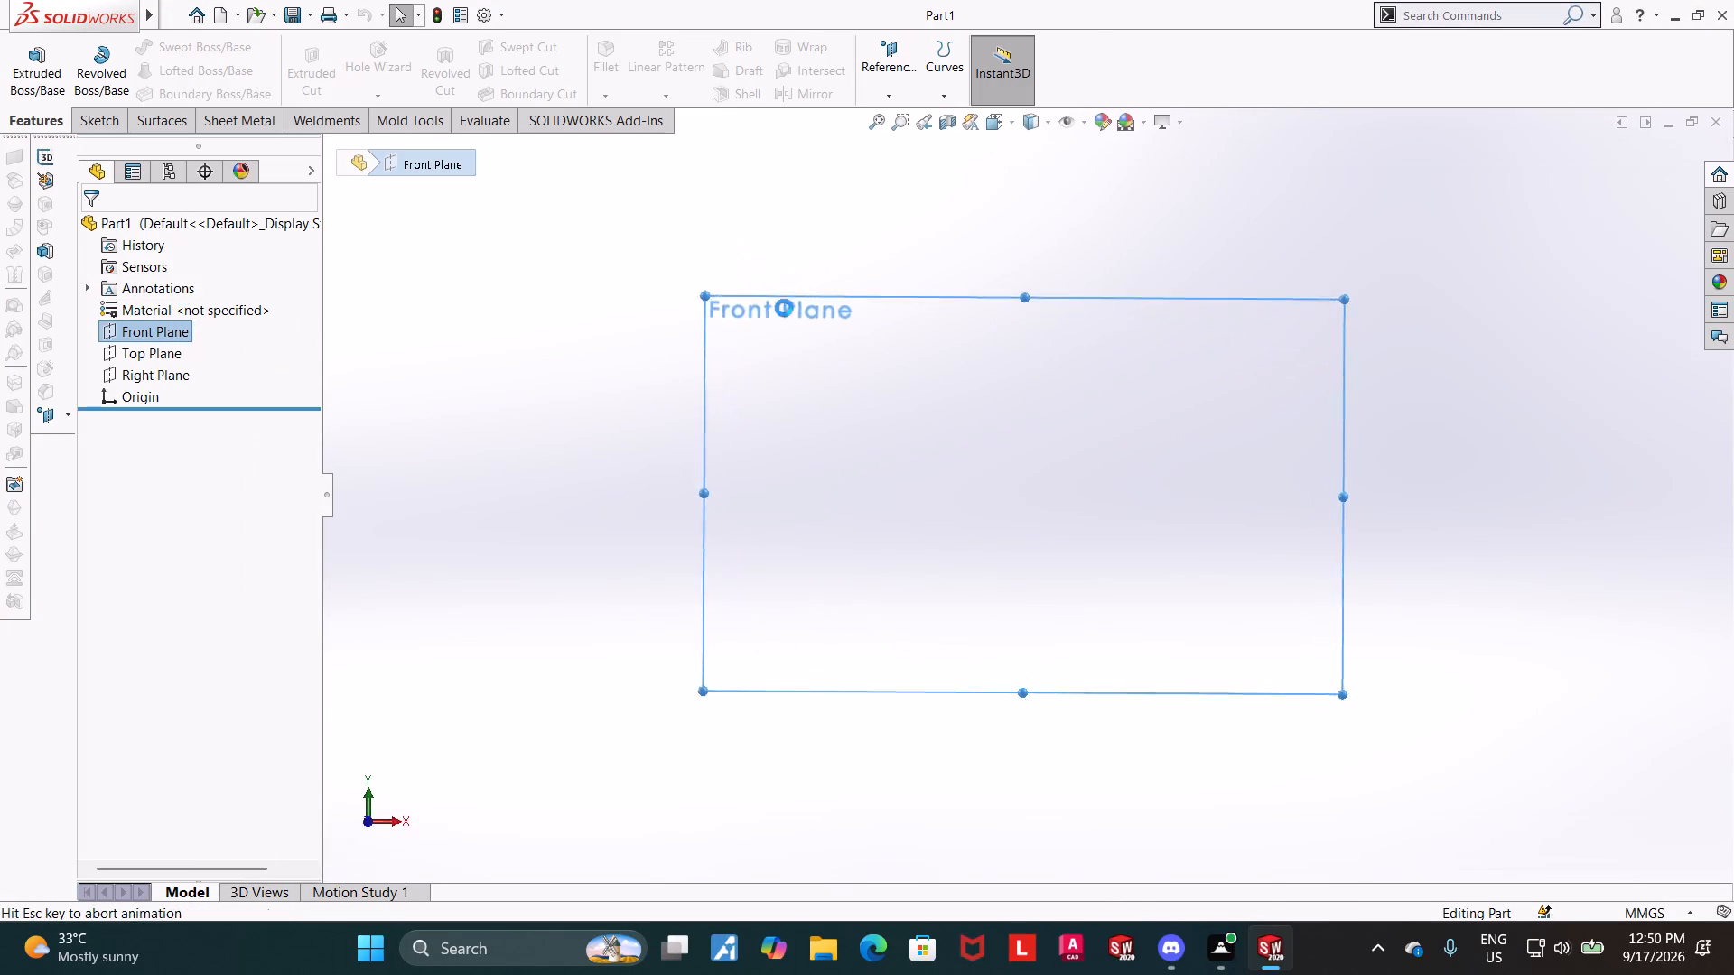
pyautogui.click(234, 123)
pyautogui.click(104, 113)
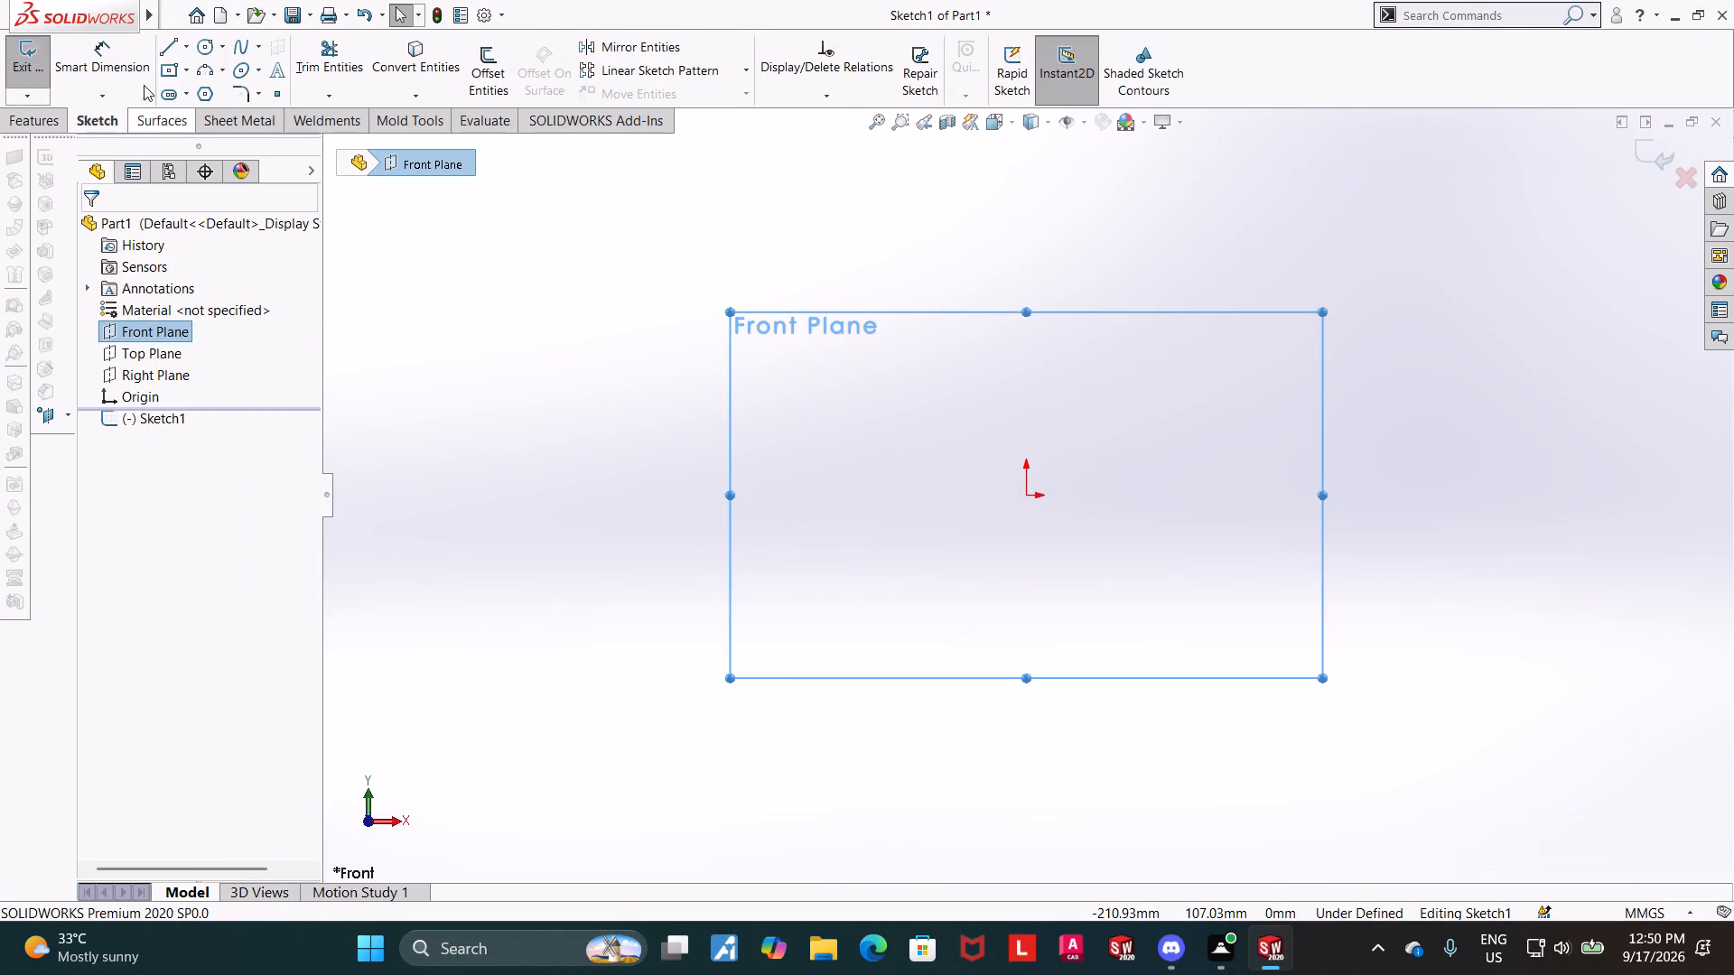
pyautogui.click(177, 68)
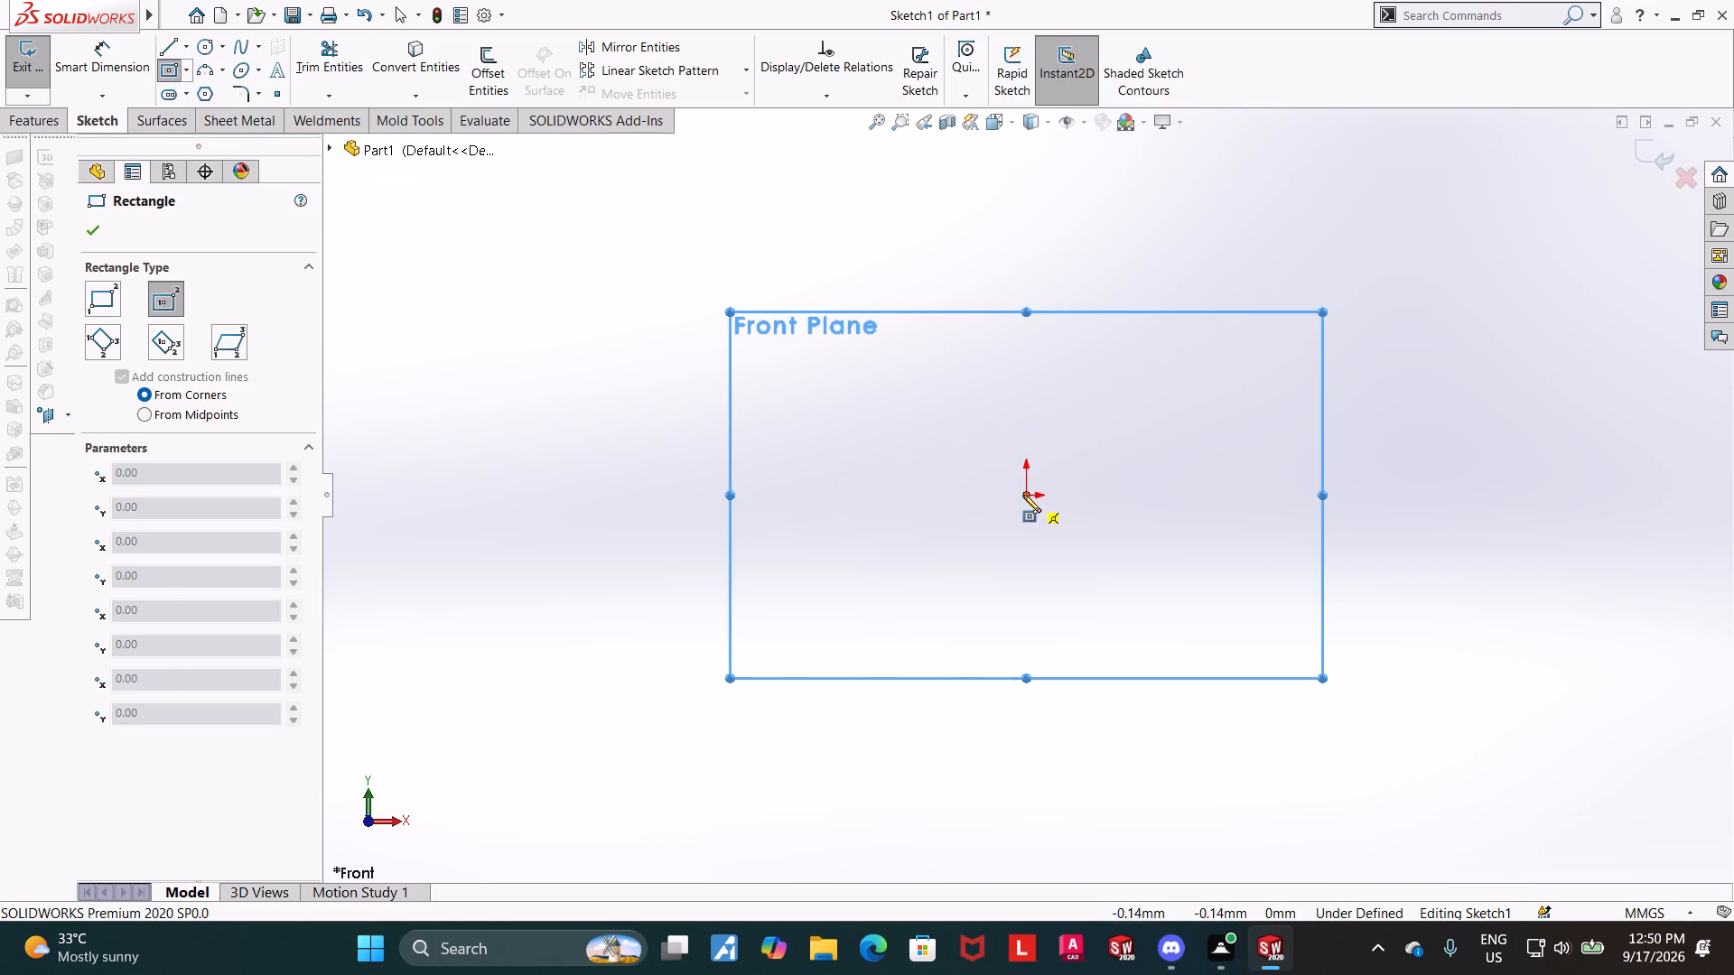
pyautogui.click(1022, 494)
pyautogui.click(1350, 332)
pyautogui.press('Escape')
# Dimension the rectangle 60 mm high and 100 mm wide, and exit the sketch.
pyautogui.click(131, 60)
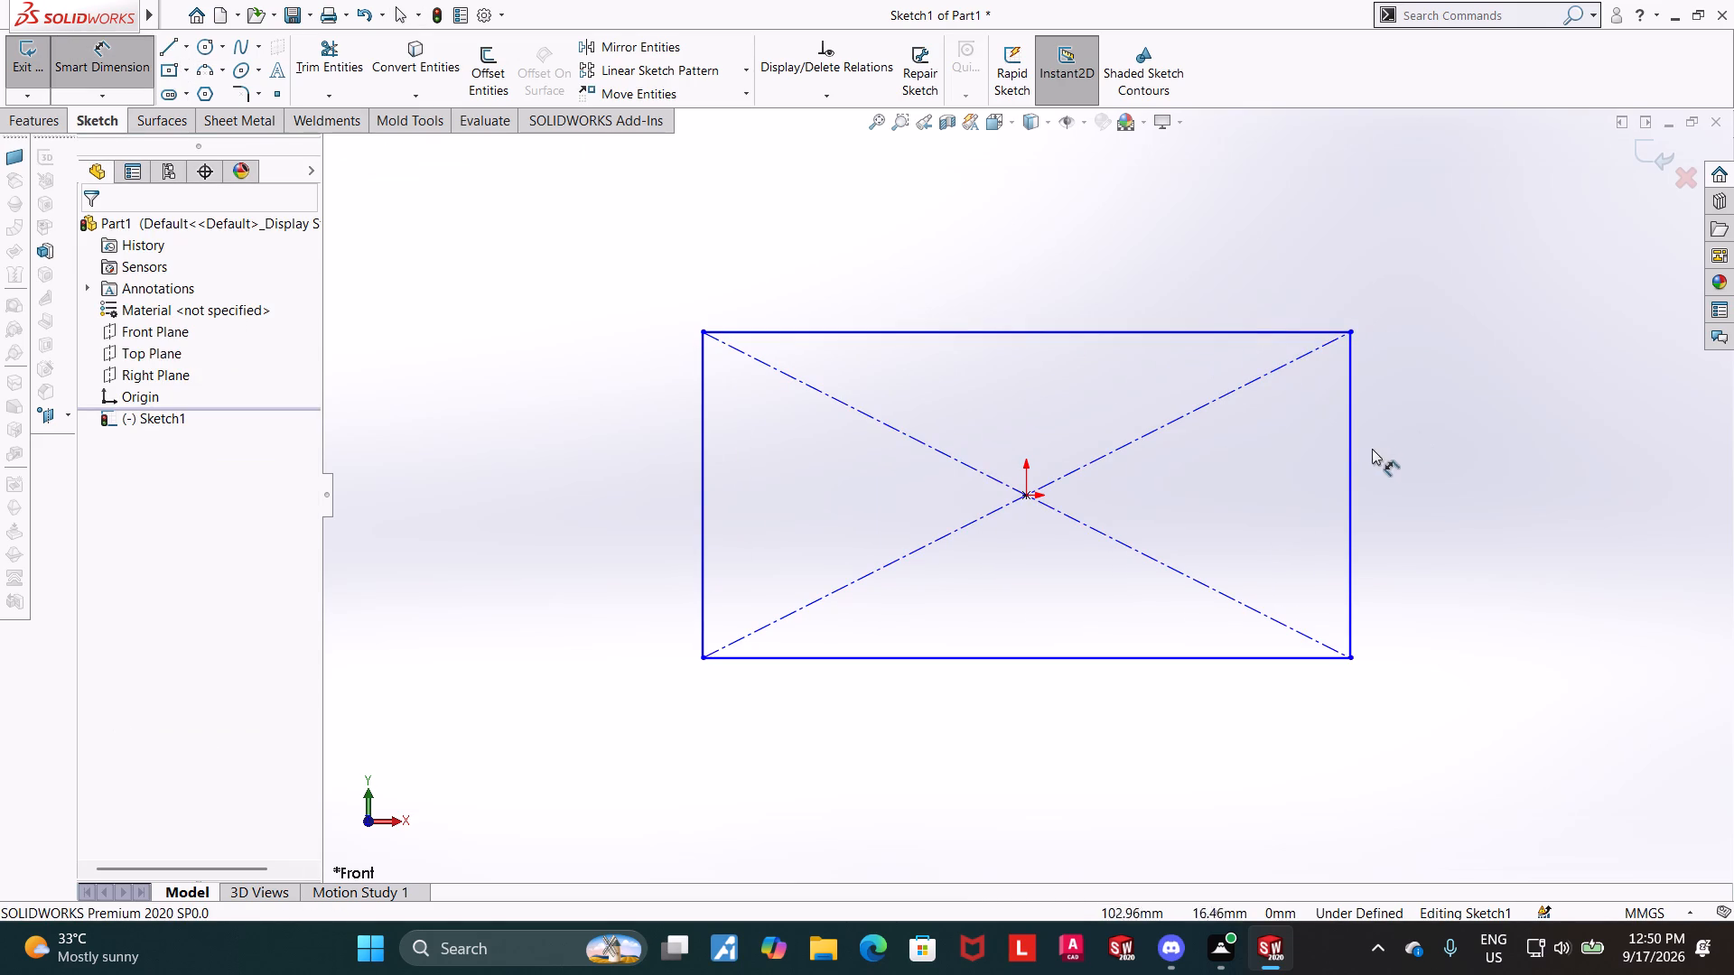
pyautogui.click(1348, 444)
pyautogui.click(1393, 451)
pyautogui.write('60')
pyautogui.press('Return')
pyautogui.press('Escape')
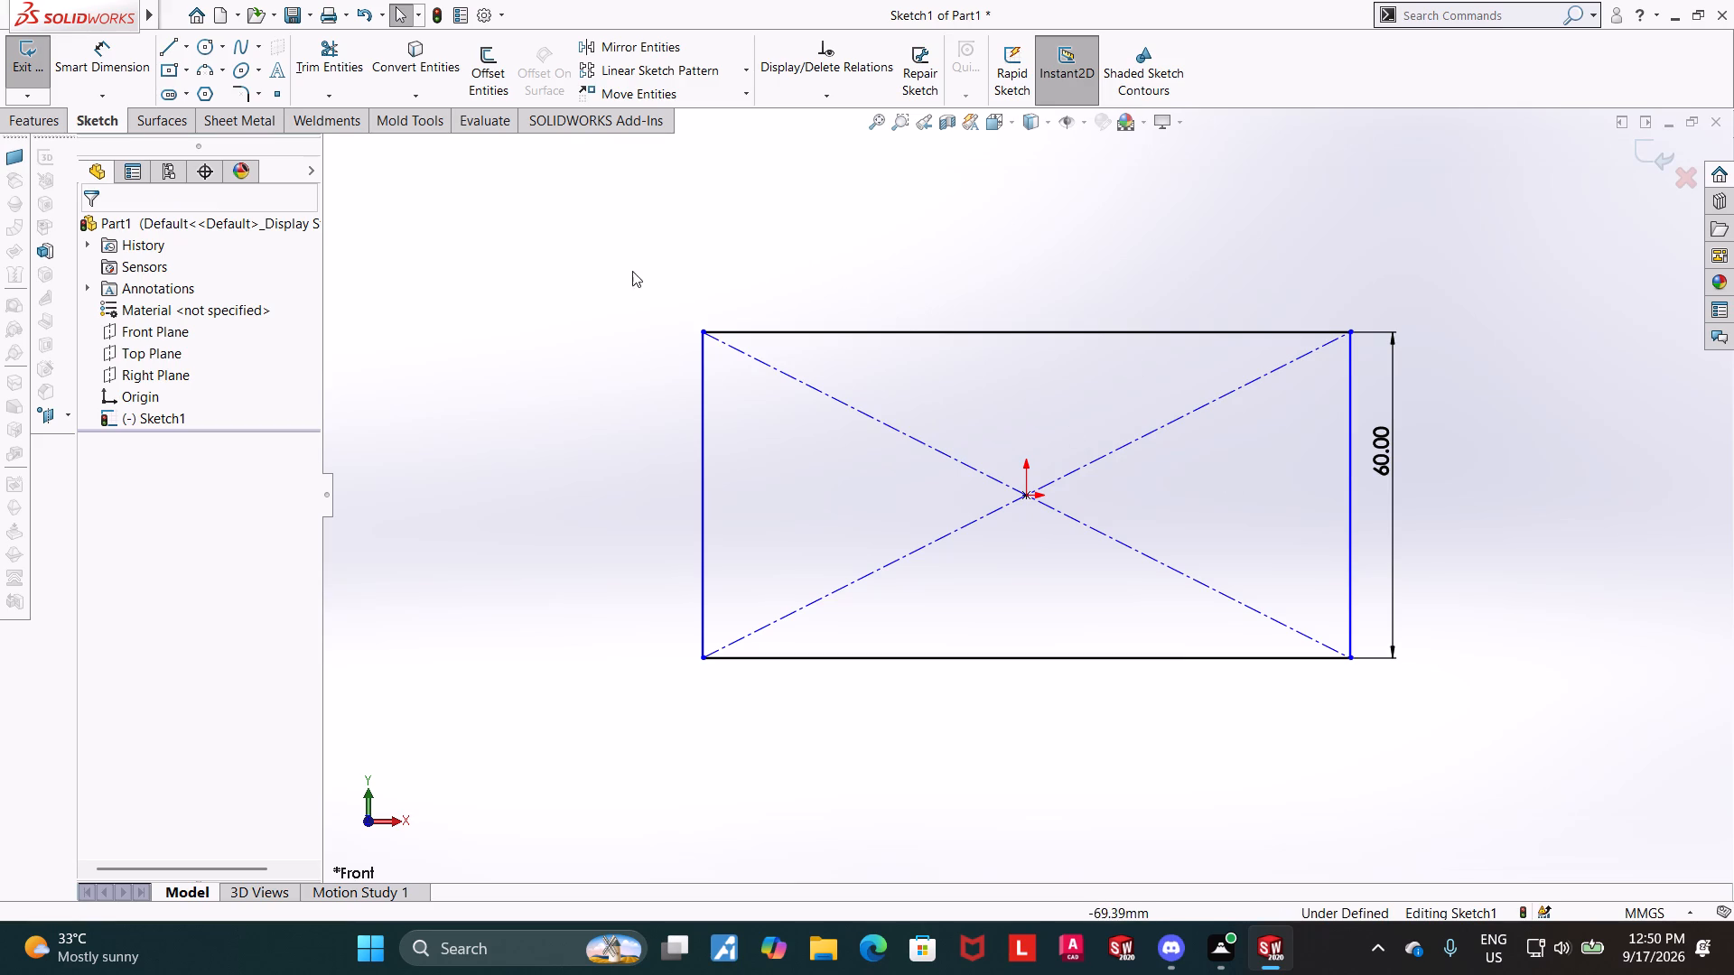
pyautogui.click(122, 67)
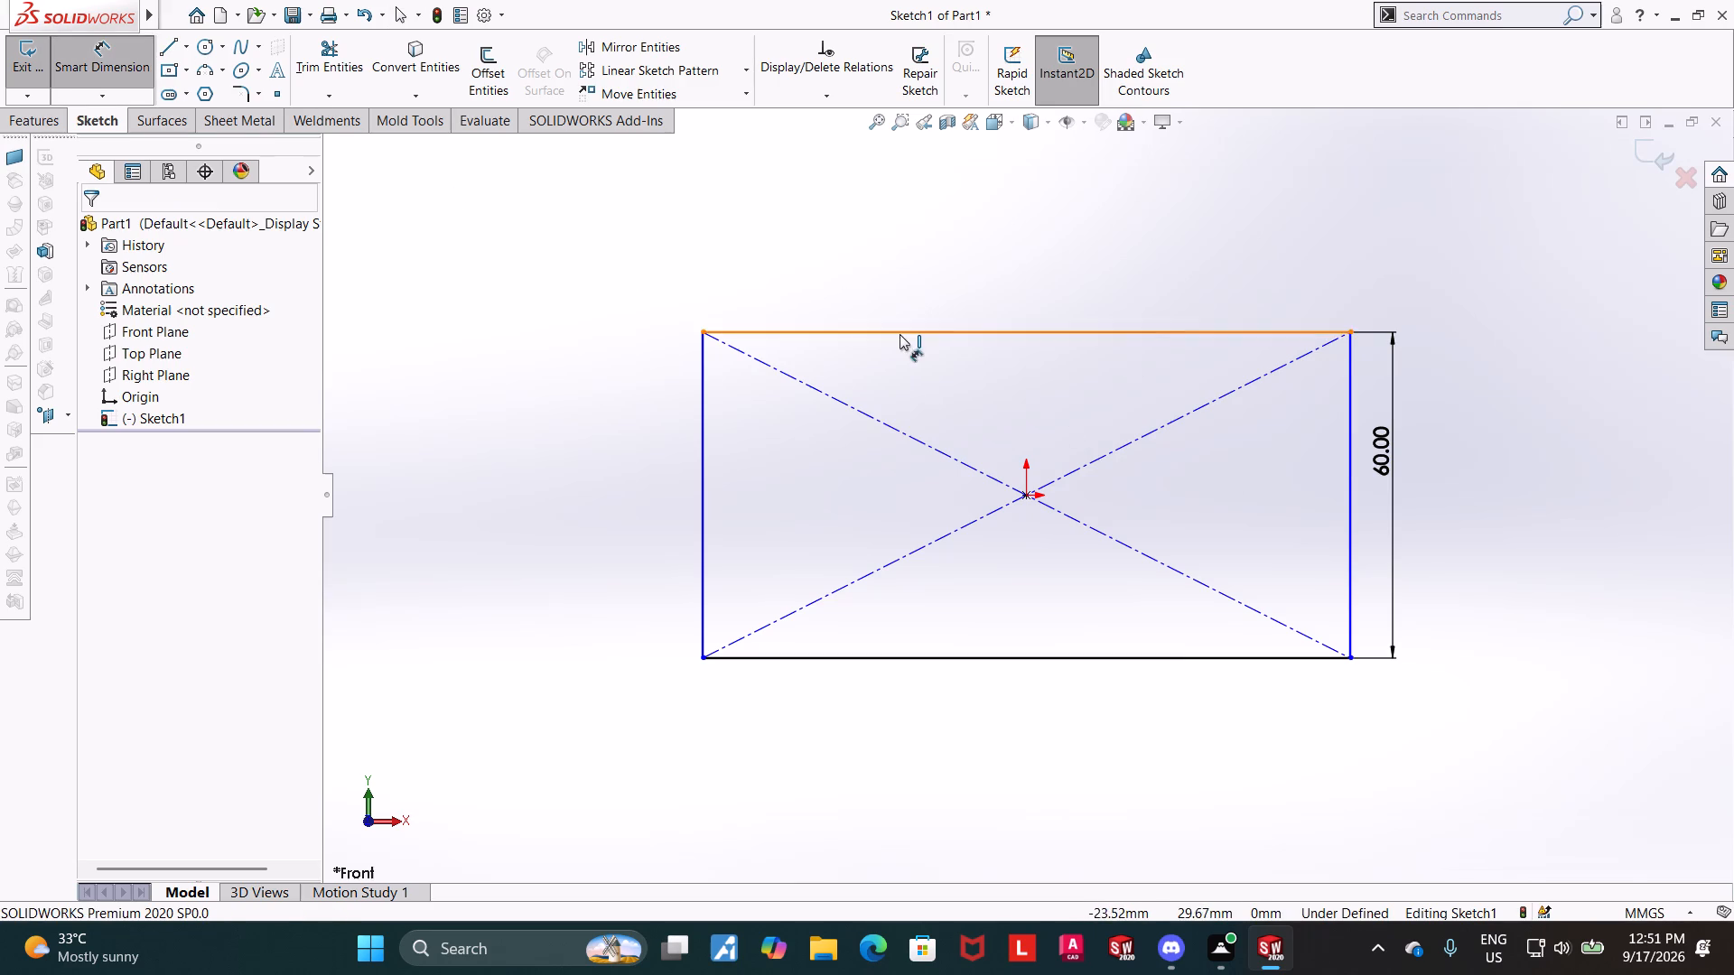
pyautogui.click(900, 334)
pyautogui.click(897, 302)
pyautogui.write('100')
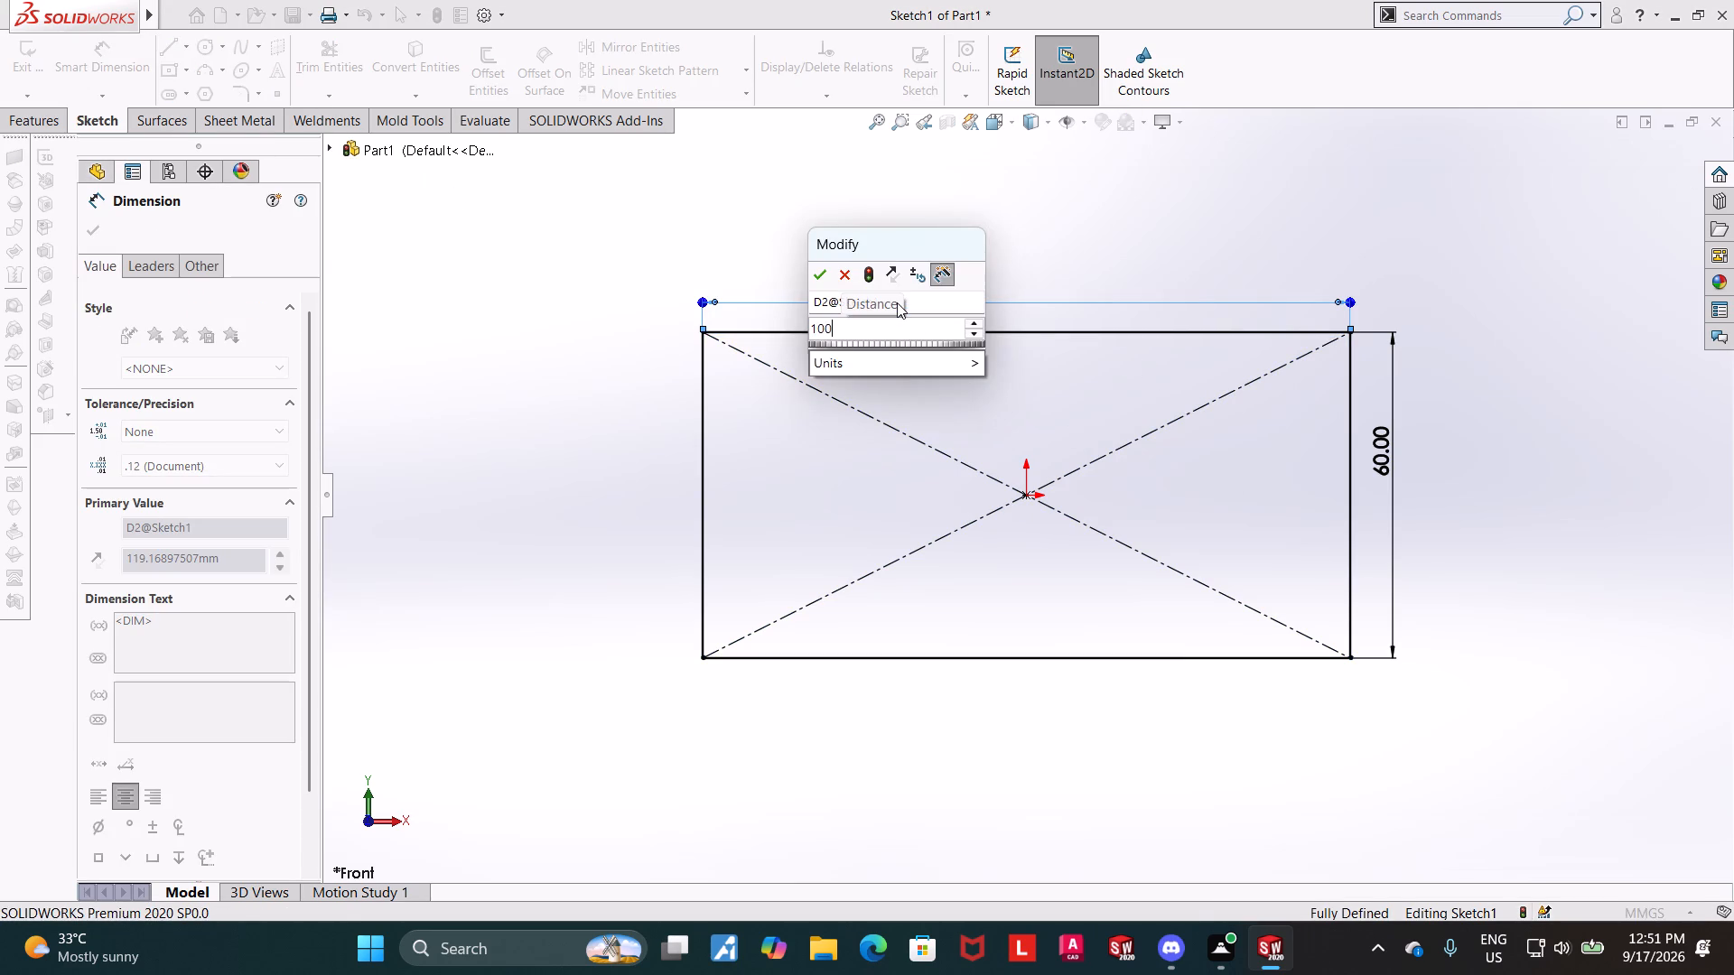
pyautogui.press('Return')
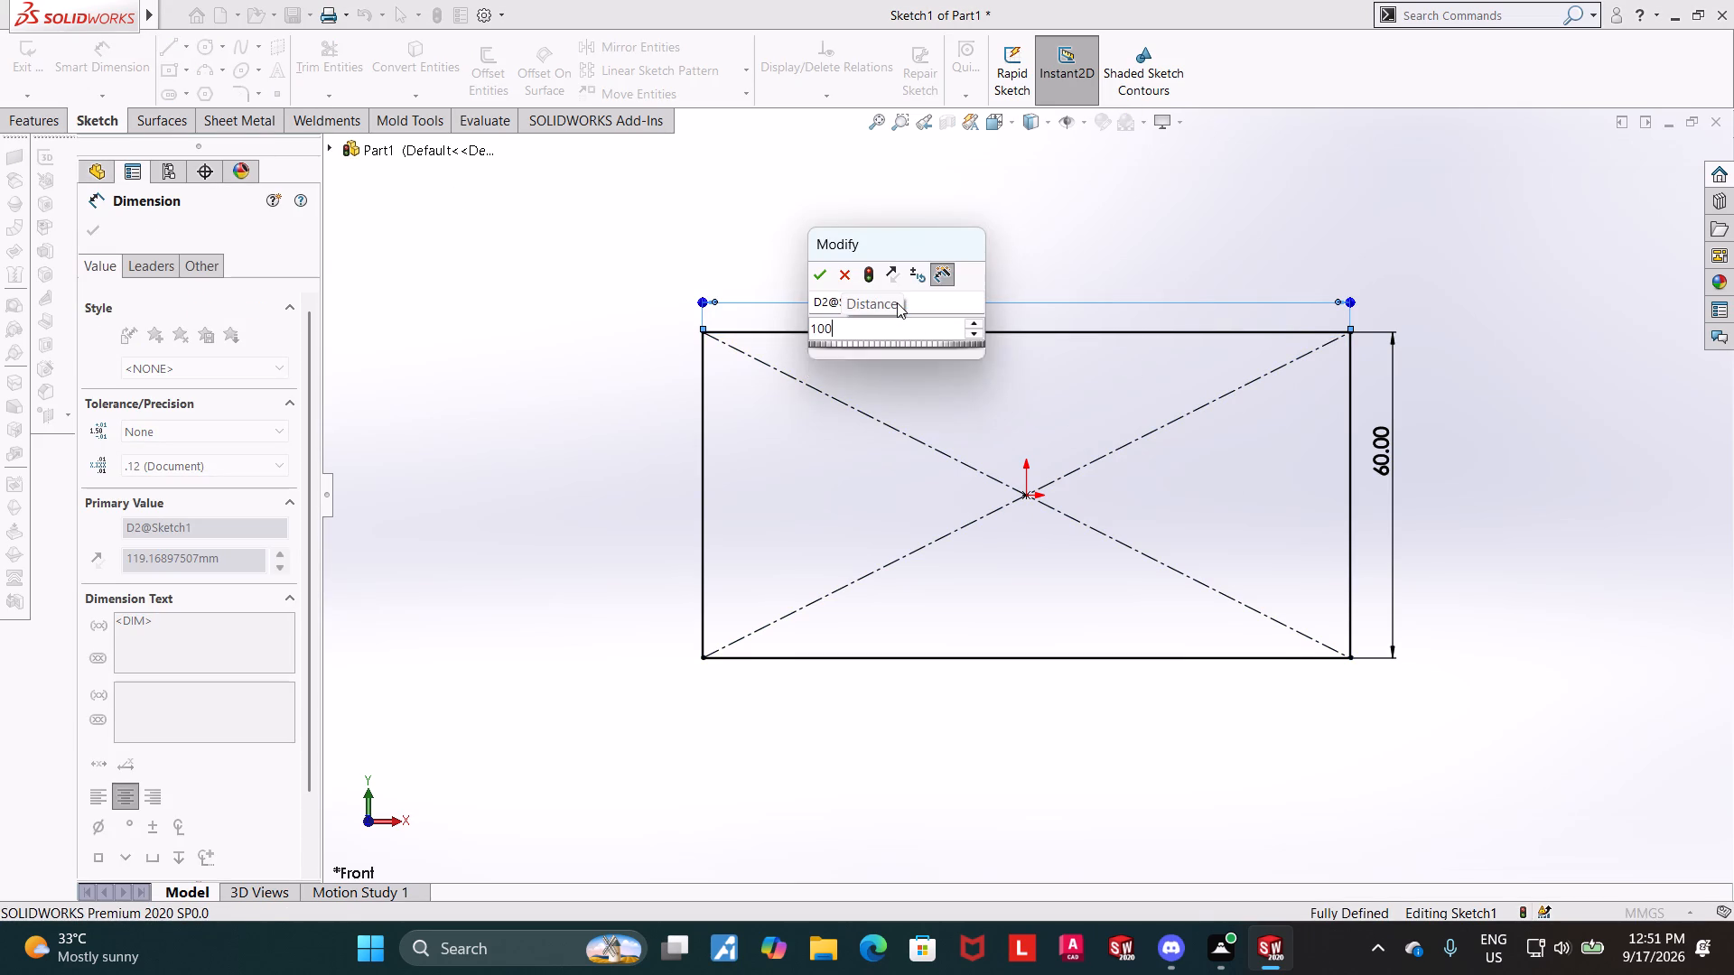
pyautogui.press('Escape')
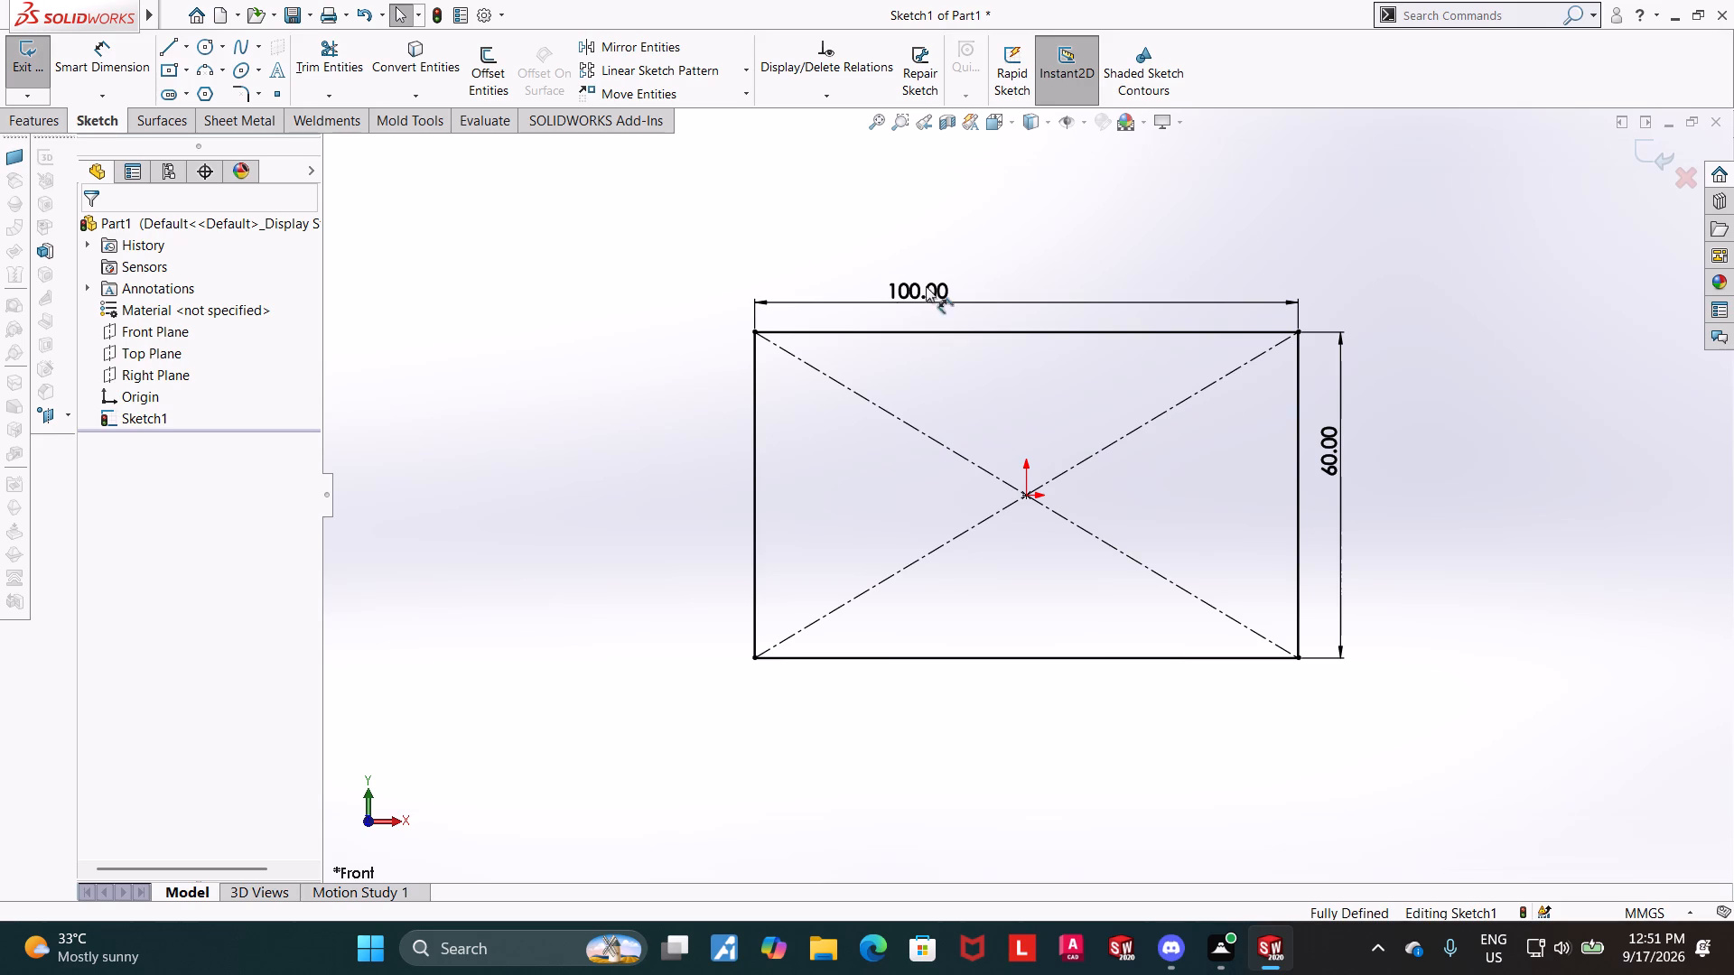
pyautogui.moveTo(1477, 358); pyautogui.dragTo(1439, 301, button='middle')
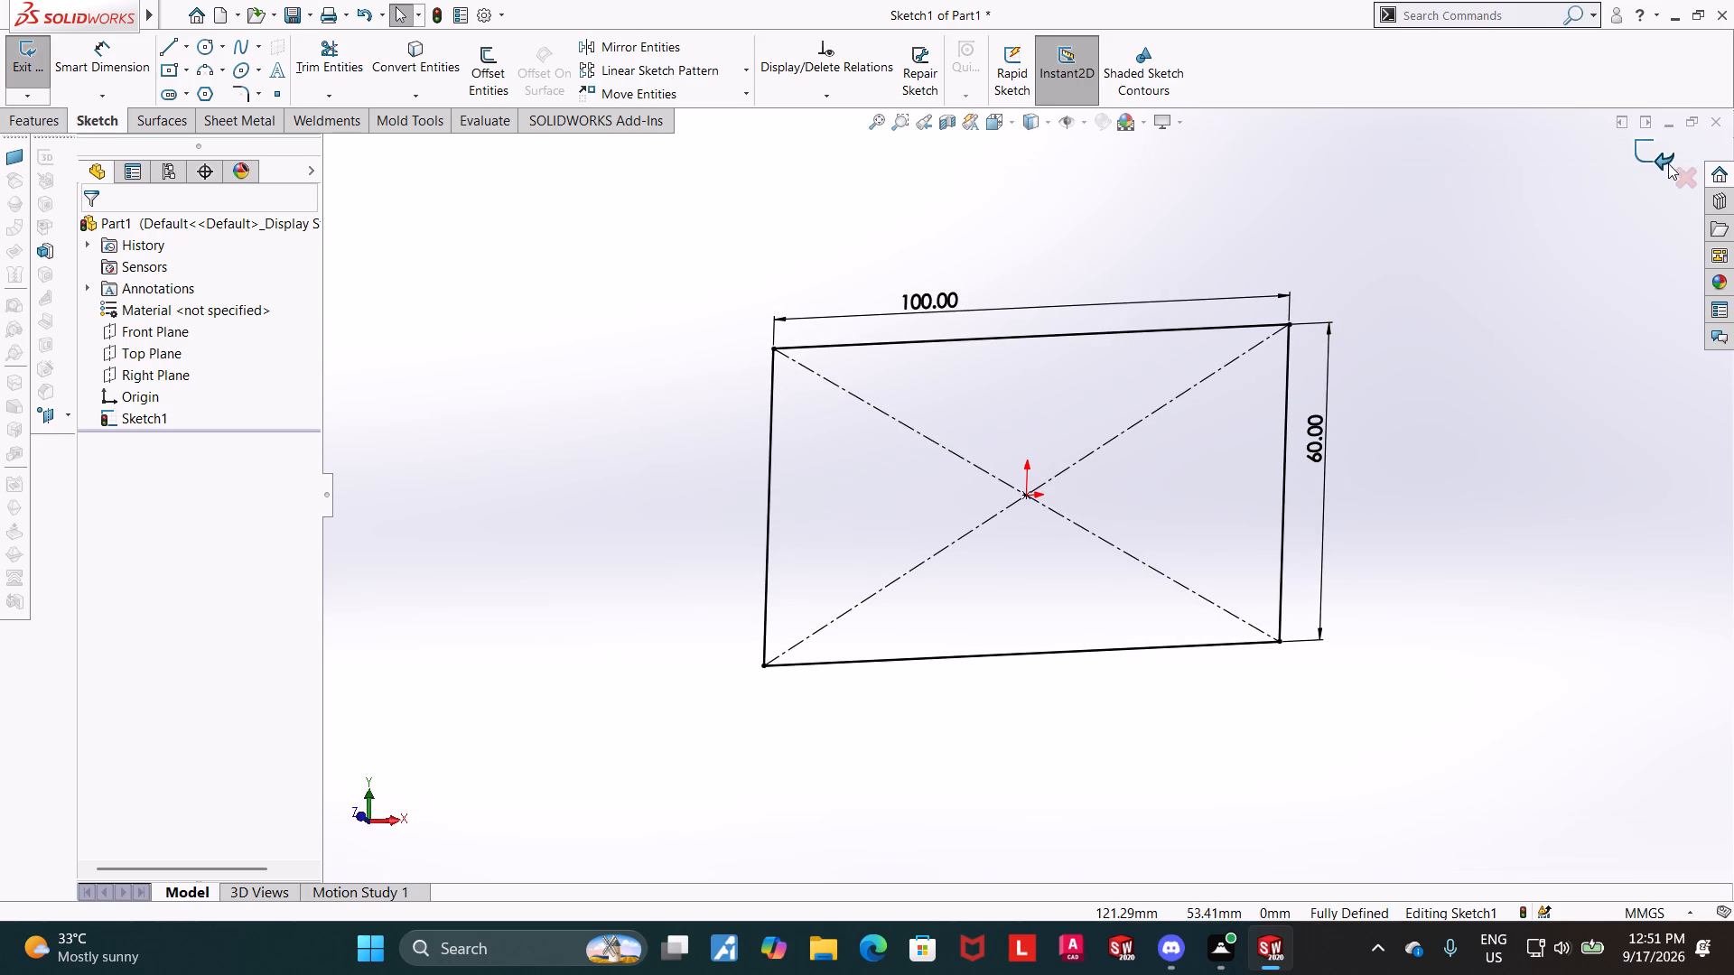
pyautogui.click(1645, 154)
# Start a sheet metal Base Flange from the rectangle sketch with 1 mm thickness and a relief ratio of 1.
pyautogui.click(240, 118)
pyautogui.click(49, 63)
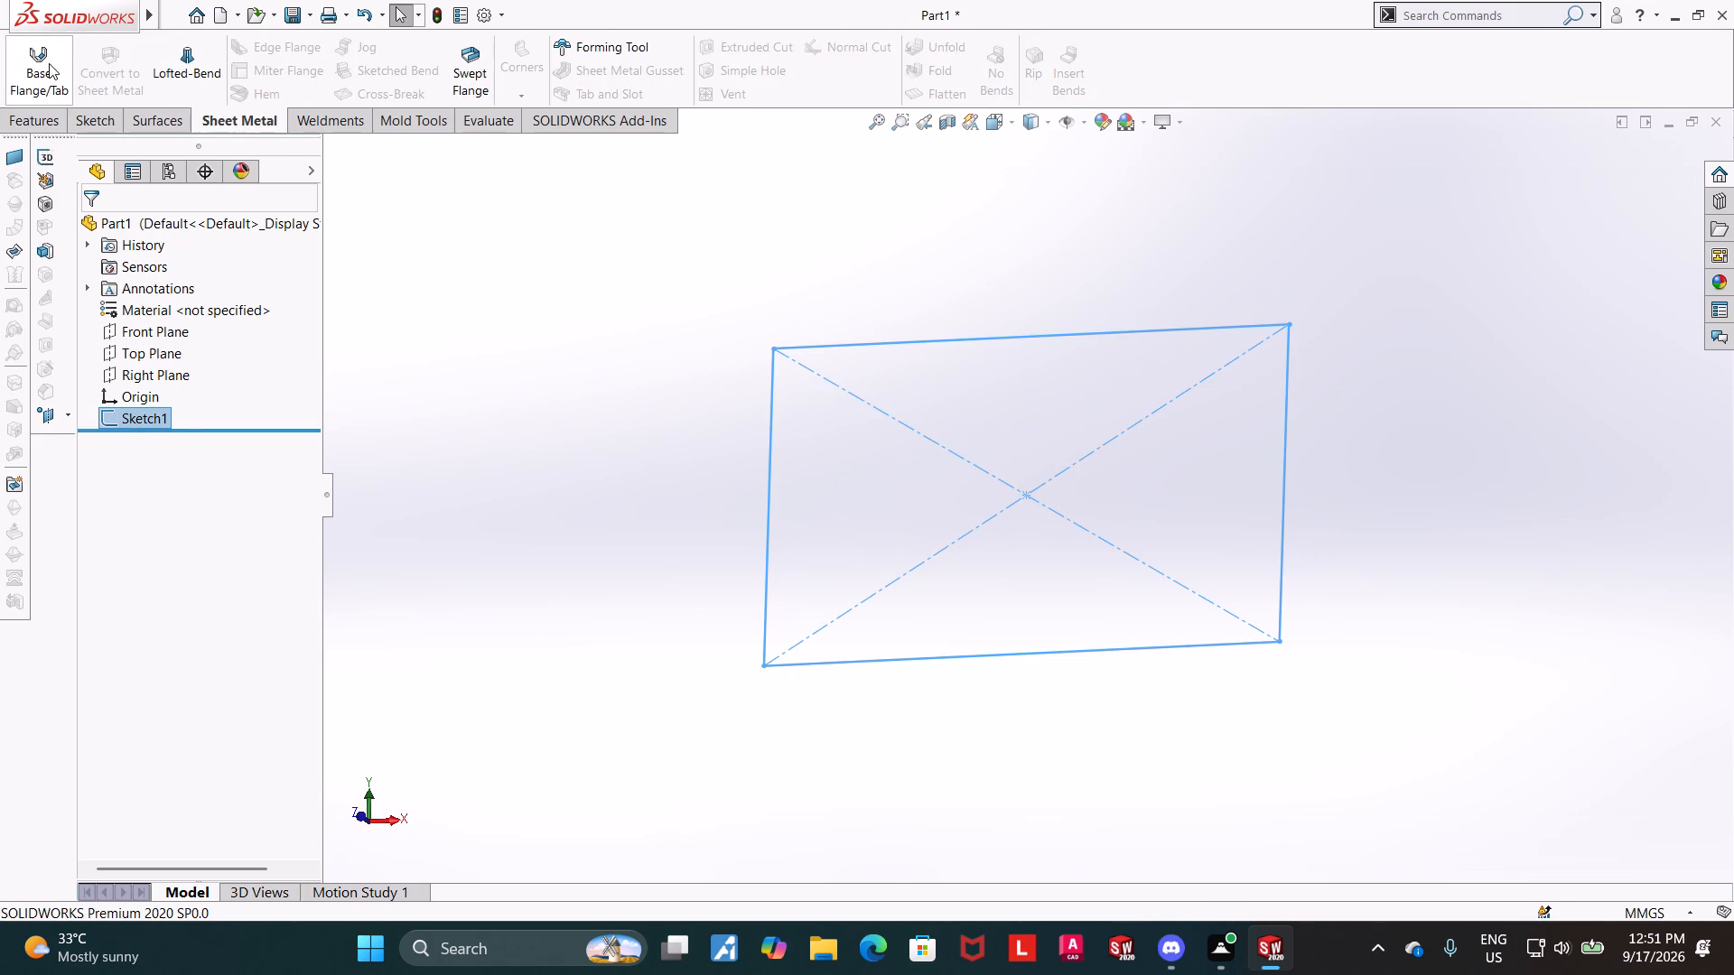
pyautogui.moveTo(440, 441); pyautogui.dragTo(432, 446, button='middle')
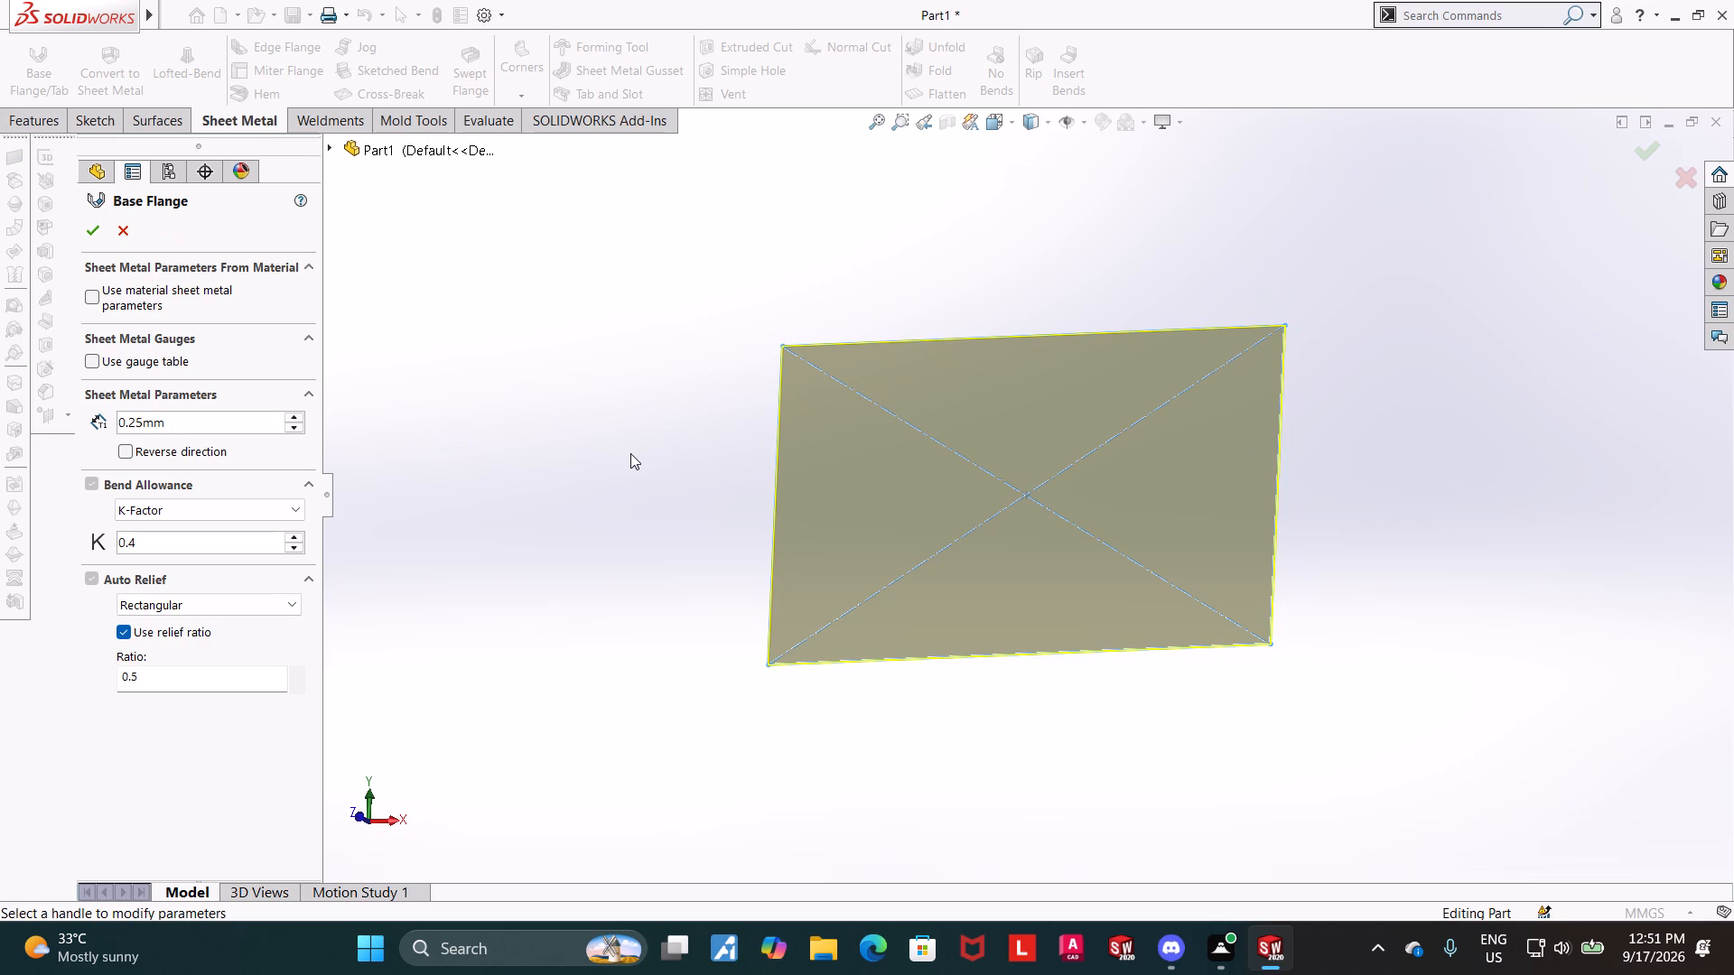
pyautogui.moveTo(207, 426); pyautogui.dragTo(99, 418)
pyautogui.press('1')
pyautogui.press('Return')
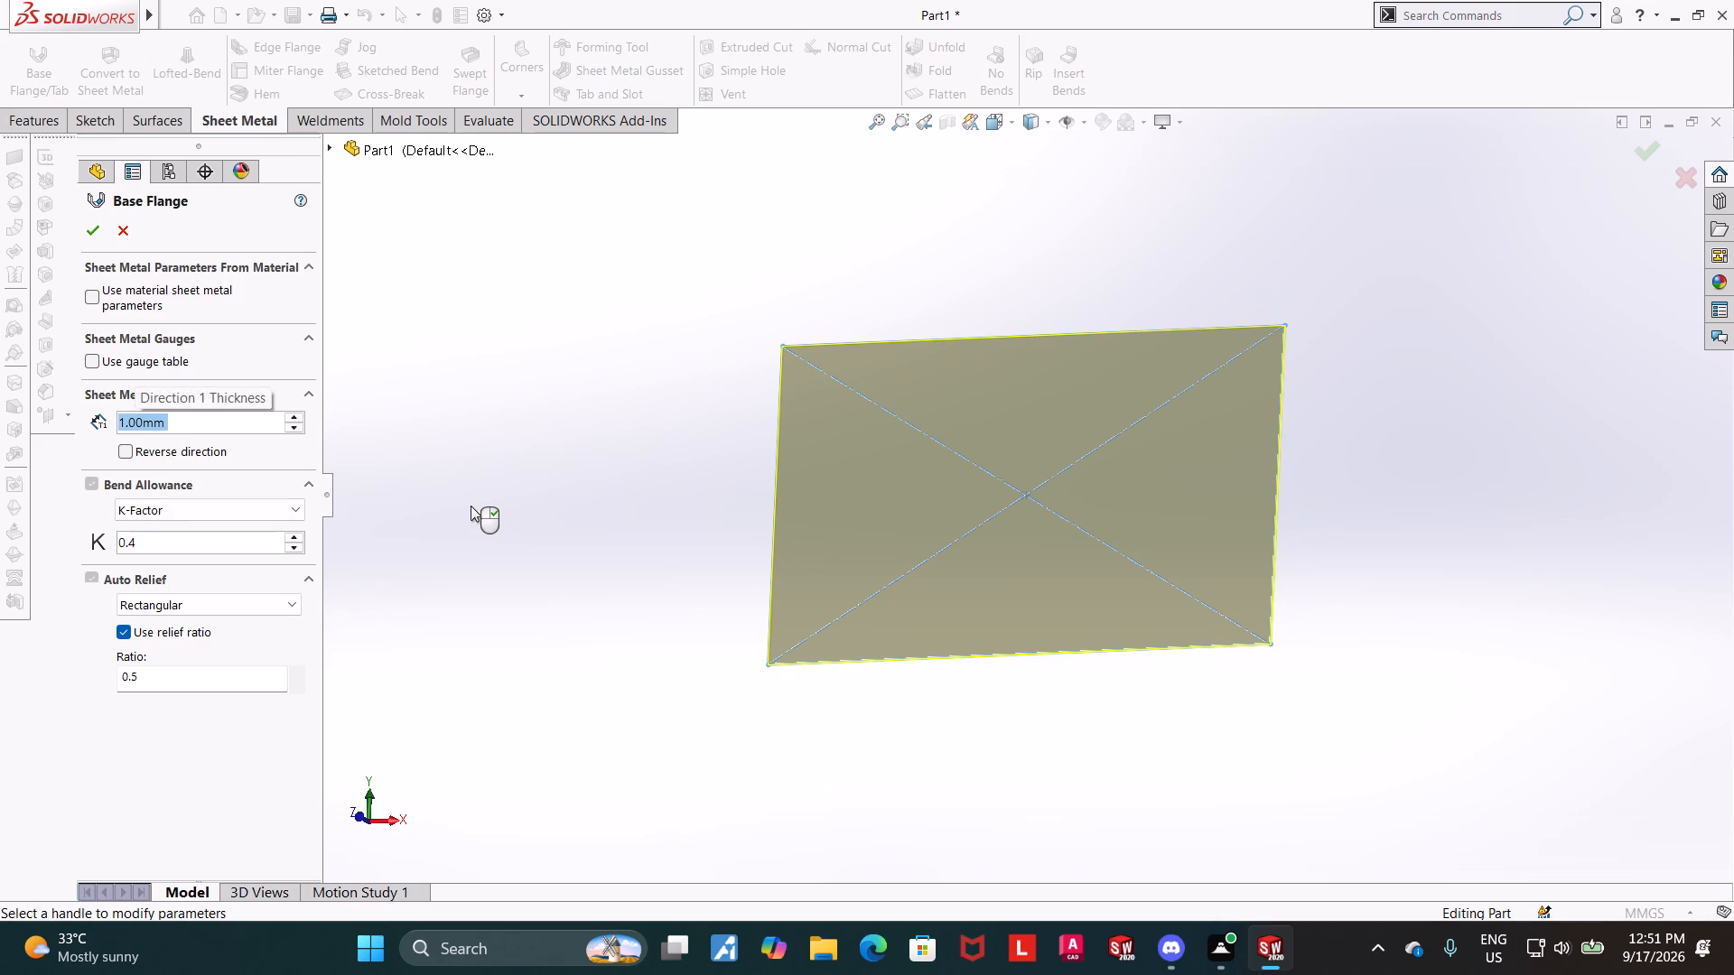
pyautogui.click(402, 627)
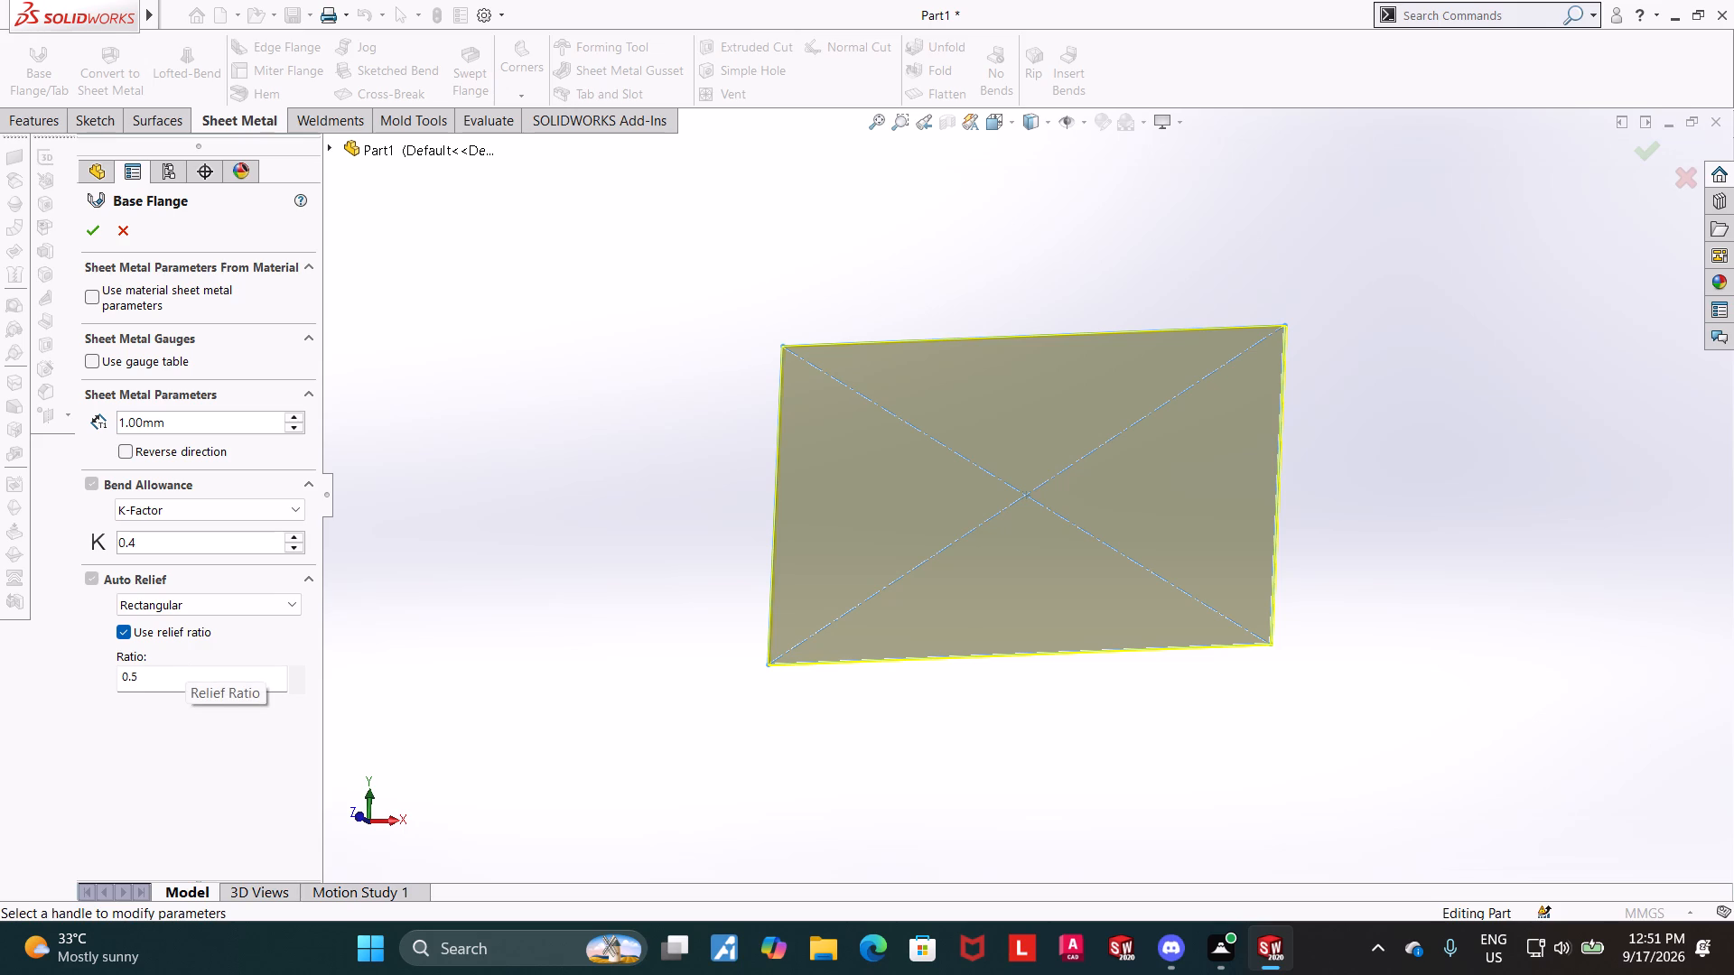
pyautogui.moveTo(185, 674); pyautogui.dragTo(152, 681)
pyautogui.moveTo(189, 683); pyautogui.dragTo(0, 683)
pyautogui.press('1')
pyautogui.press('Return')
# Set the bend allowance K-factor to 0.5 and accept the base flange.
pyautogui.moveTo(206, 541); pyautogui.dragTo(150, 537)
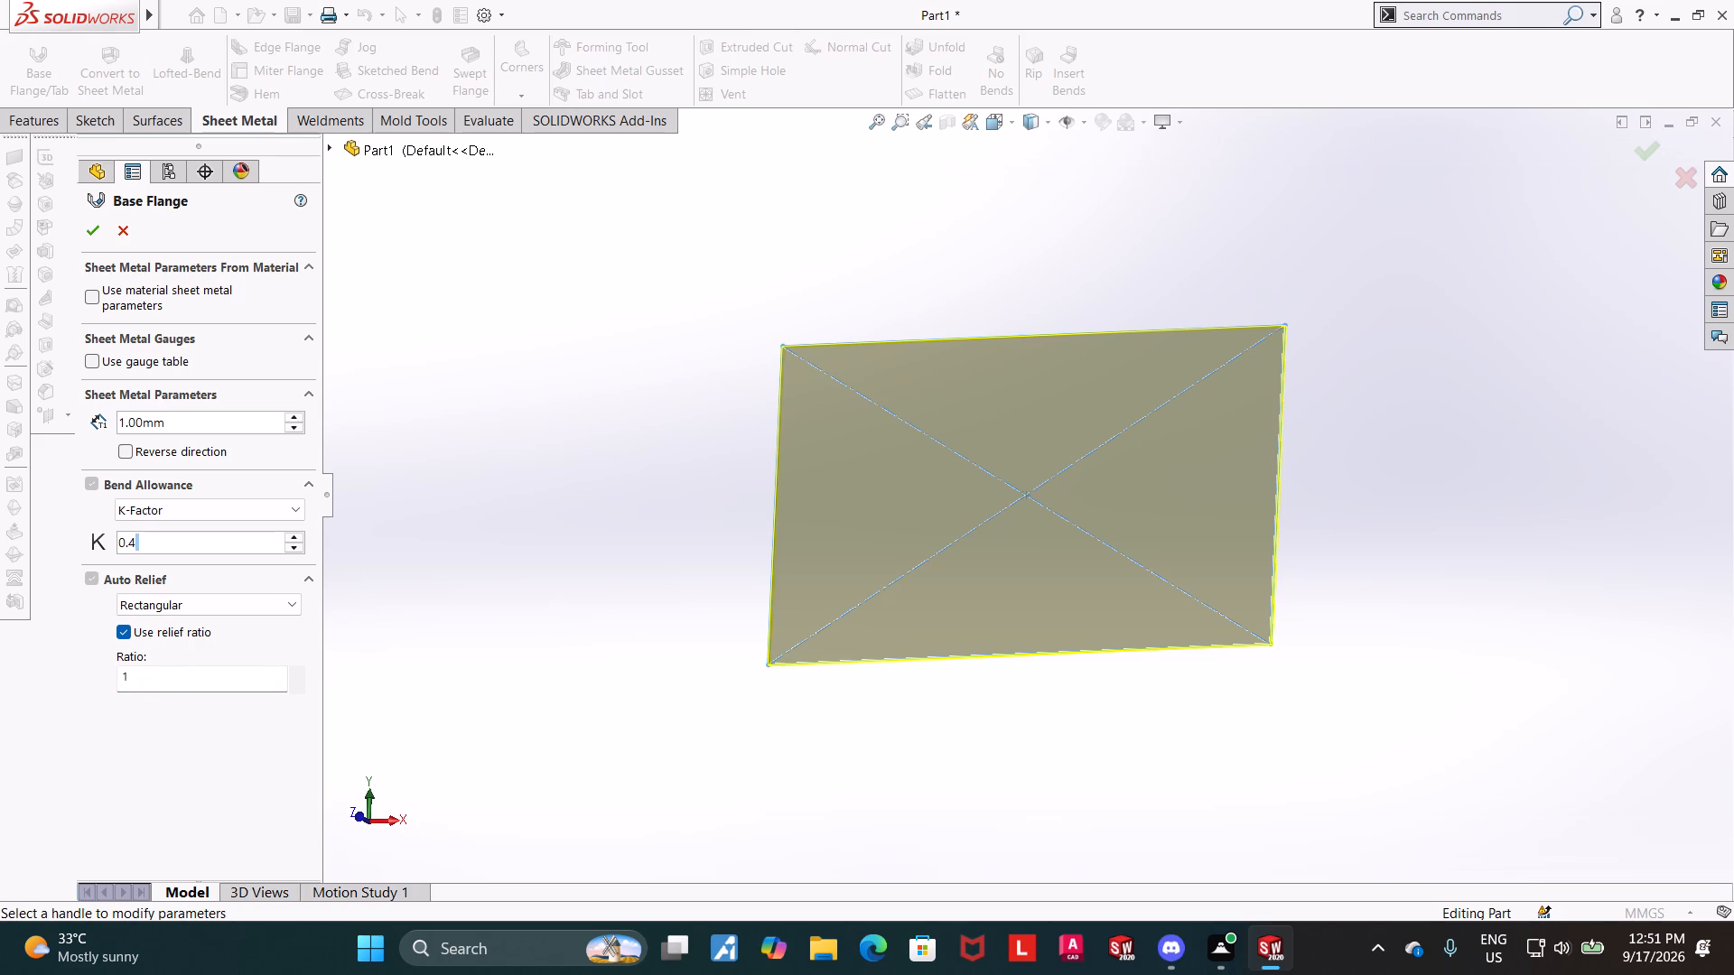
pyautogui.moveTo(150, 537); pyautogui.dragTo(127, 534)
pyautogui.press('5')
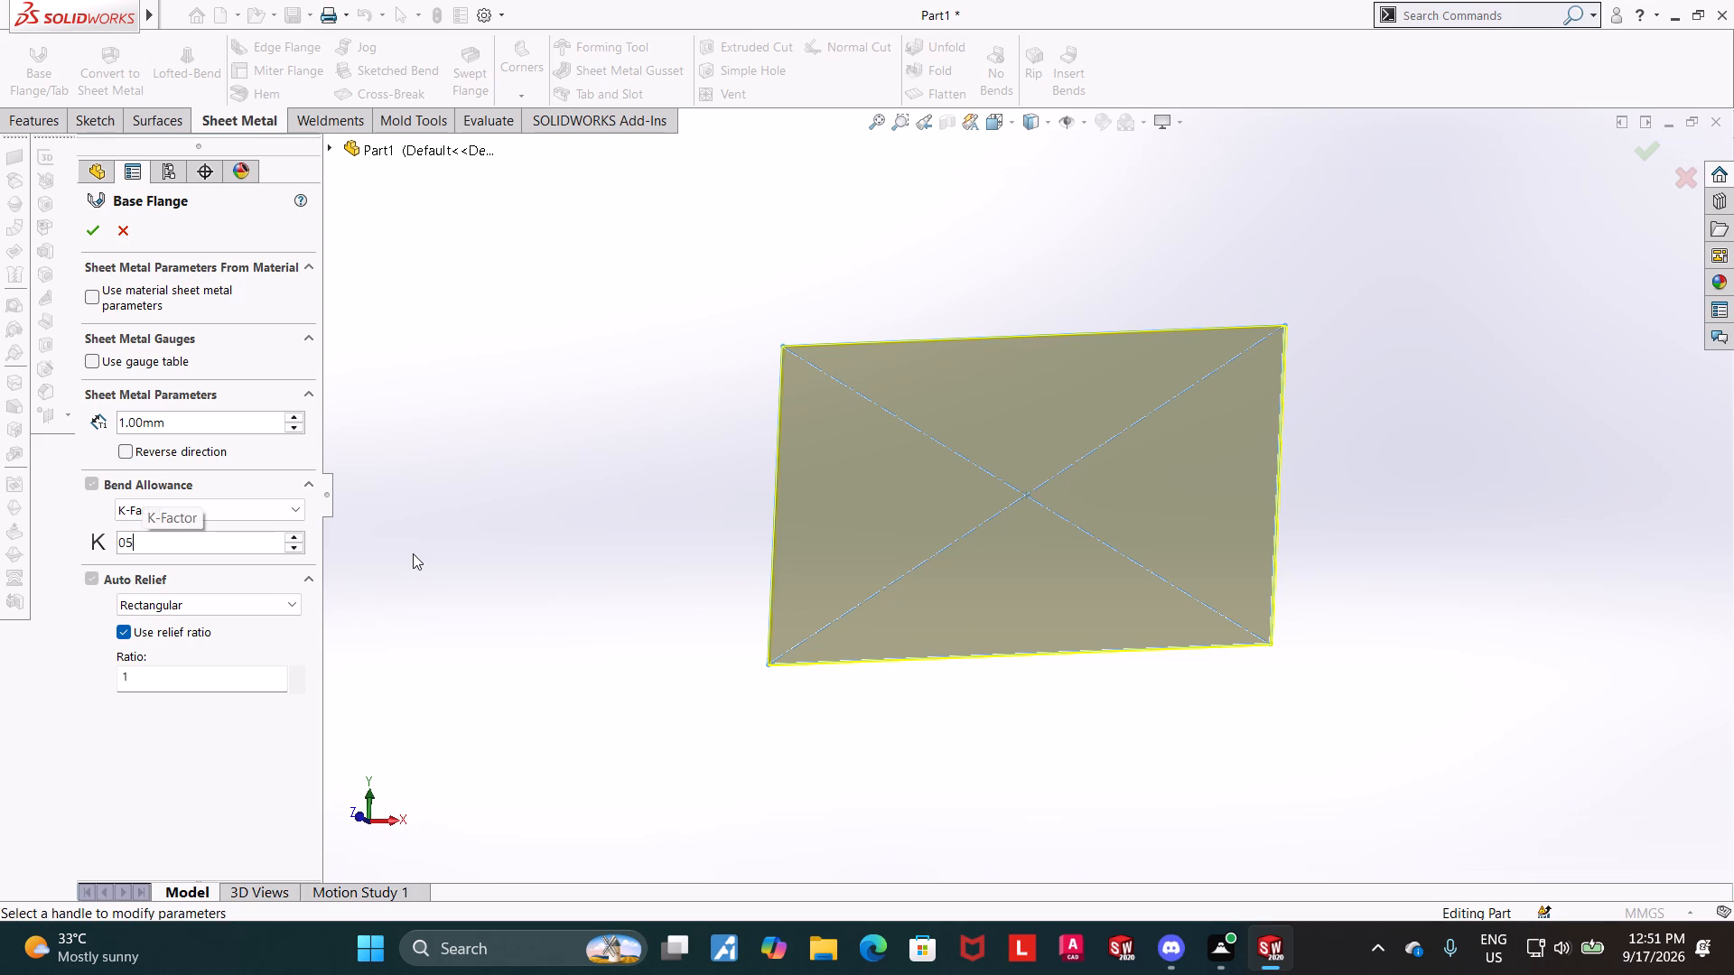
pyautogui.press('Down')
pyautogui.click(200, 548)
pyautogui.press('BackSpace')
pyautogui.press('5')
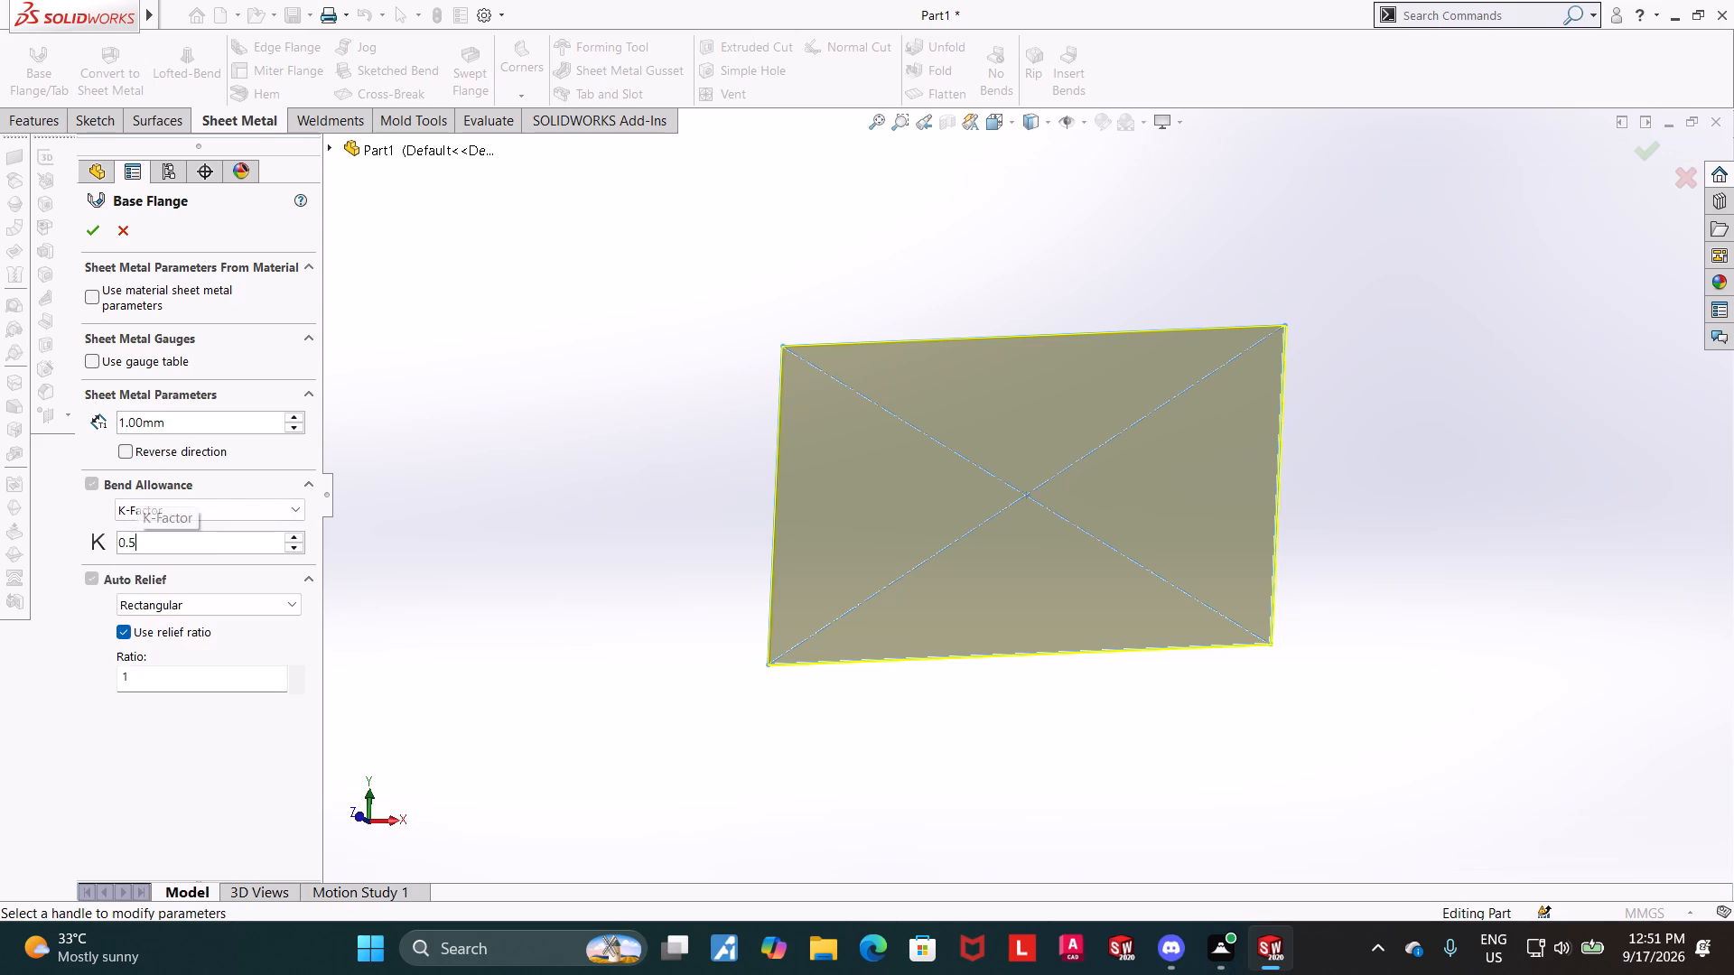
pyautogui.press('Return')
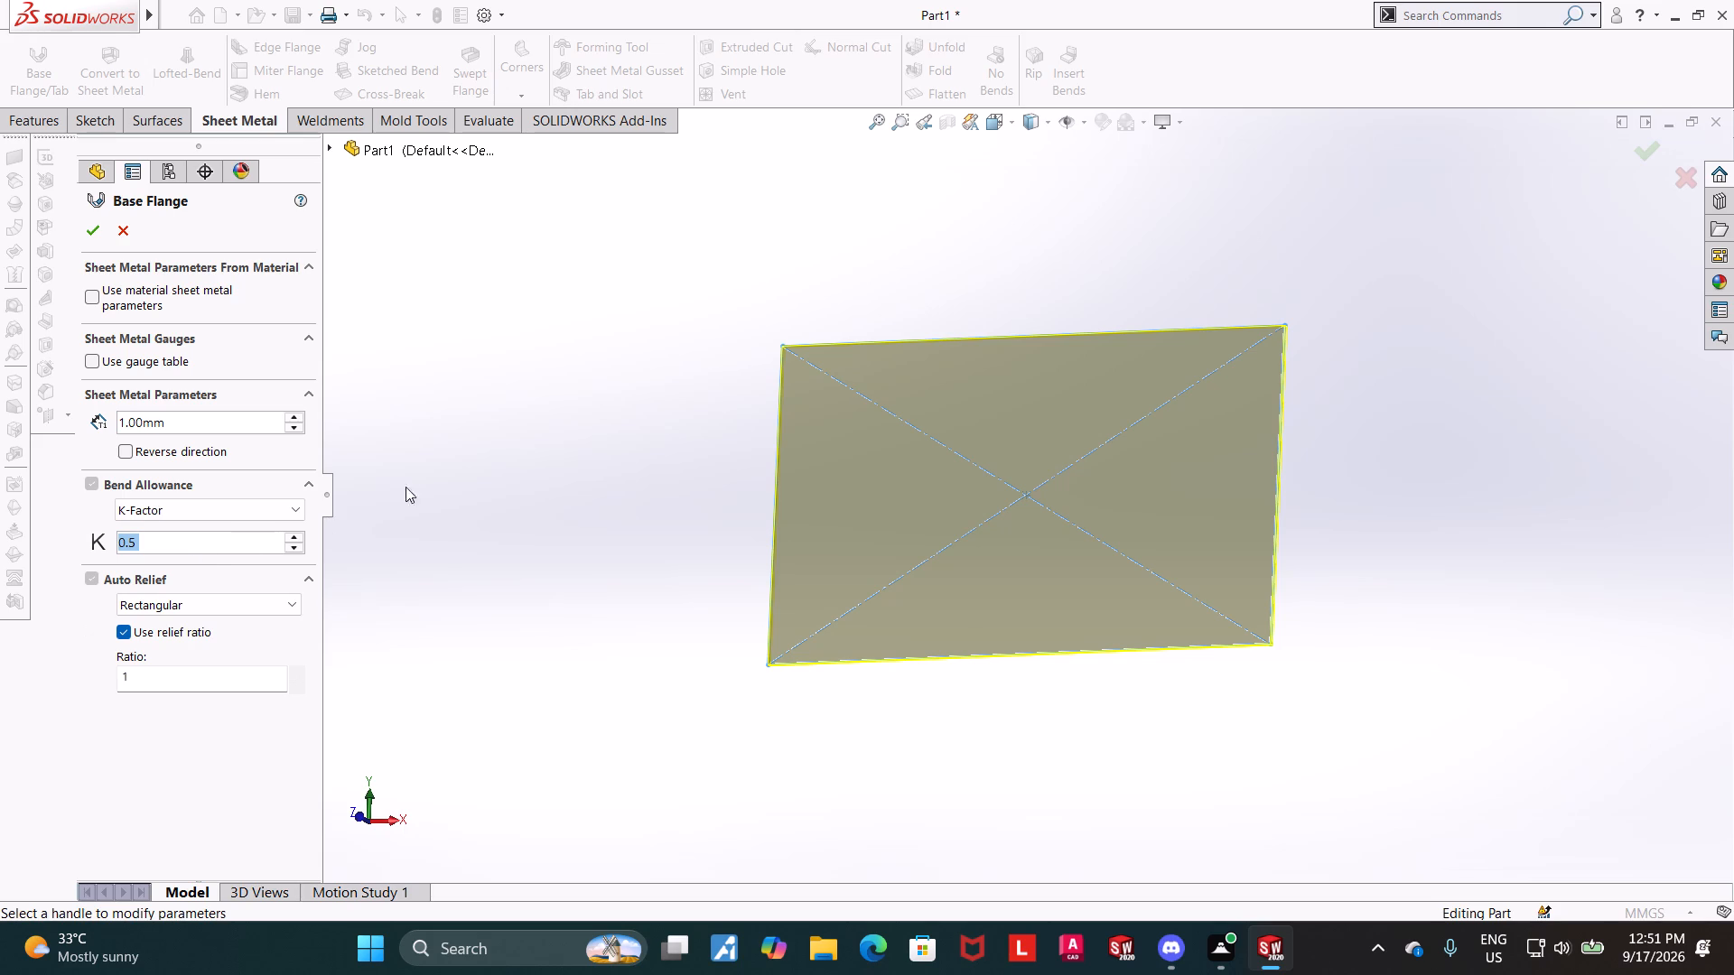
pyautogui.click(443, 333)
pyautogui.click(98, 230)
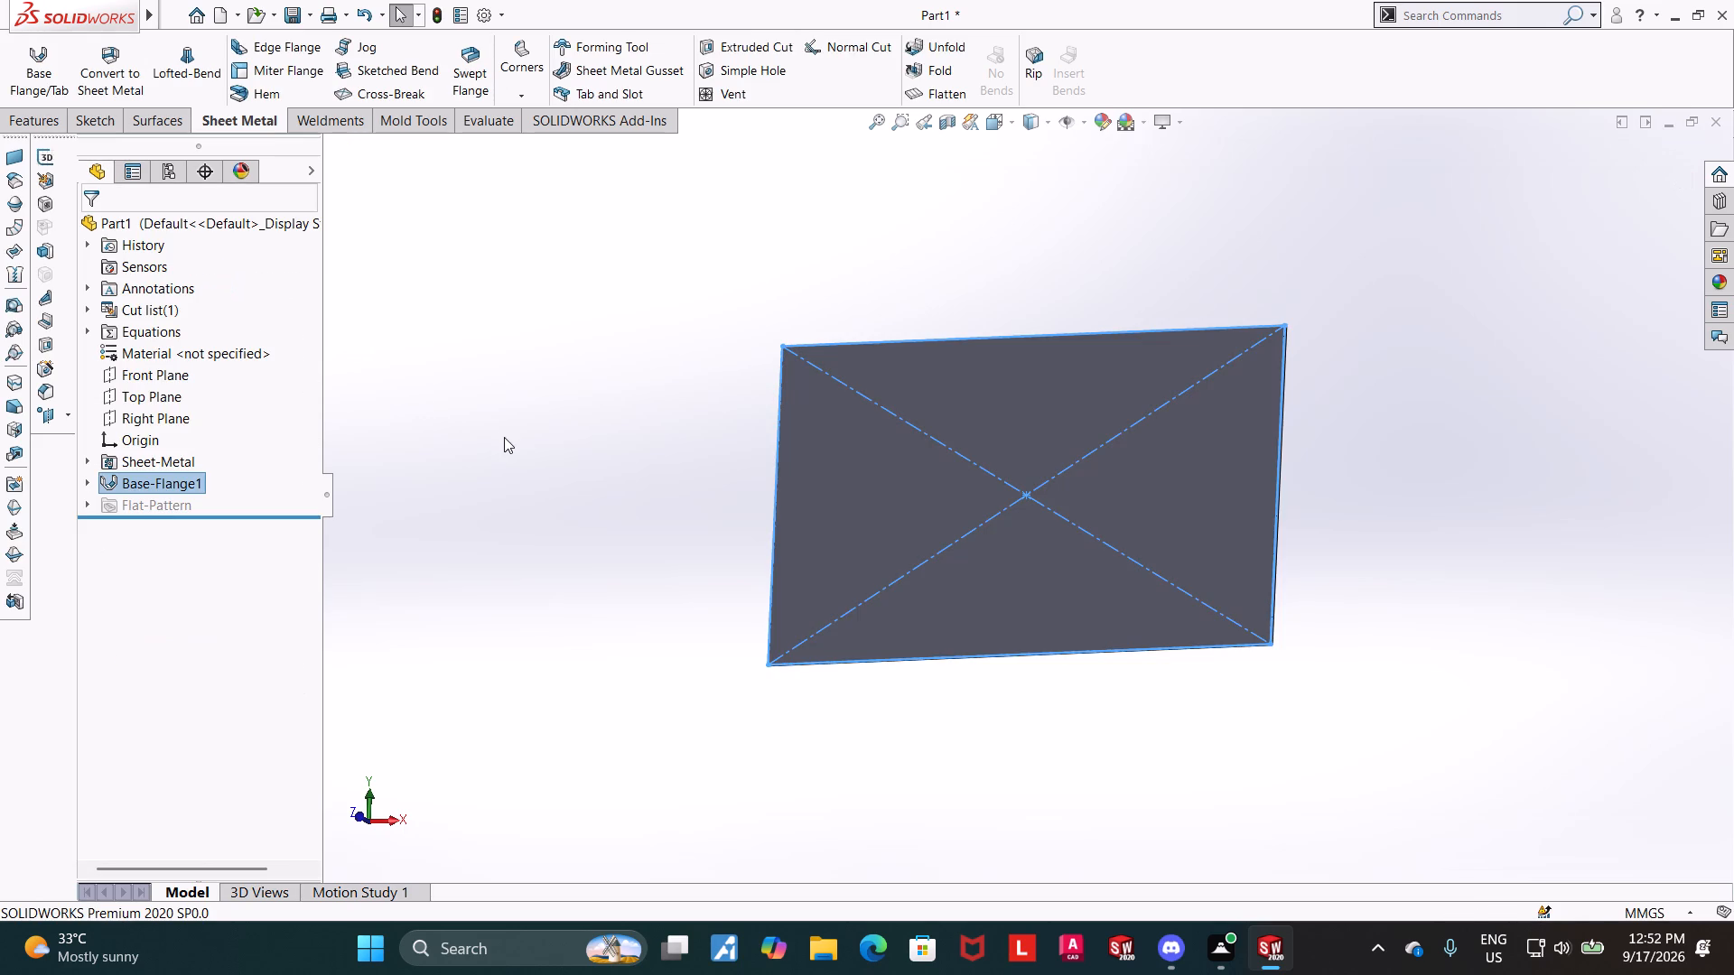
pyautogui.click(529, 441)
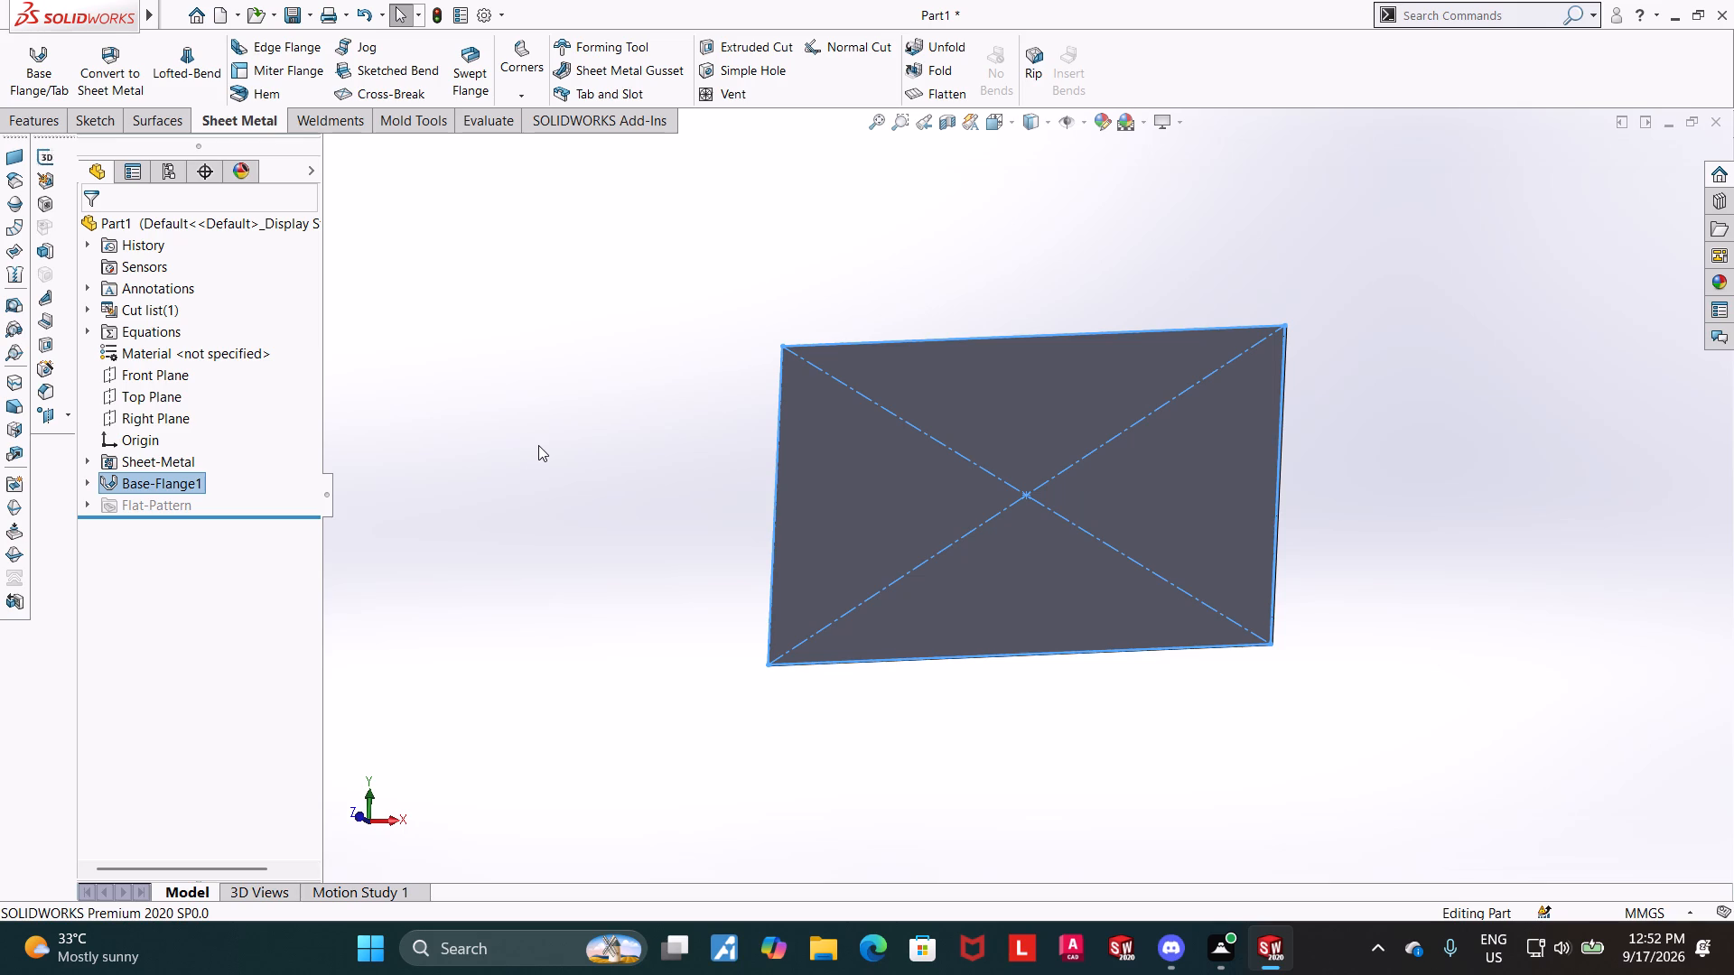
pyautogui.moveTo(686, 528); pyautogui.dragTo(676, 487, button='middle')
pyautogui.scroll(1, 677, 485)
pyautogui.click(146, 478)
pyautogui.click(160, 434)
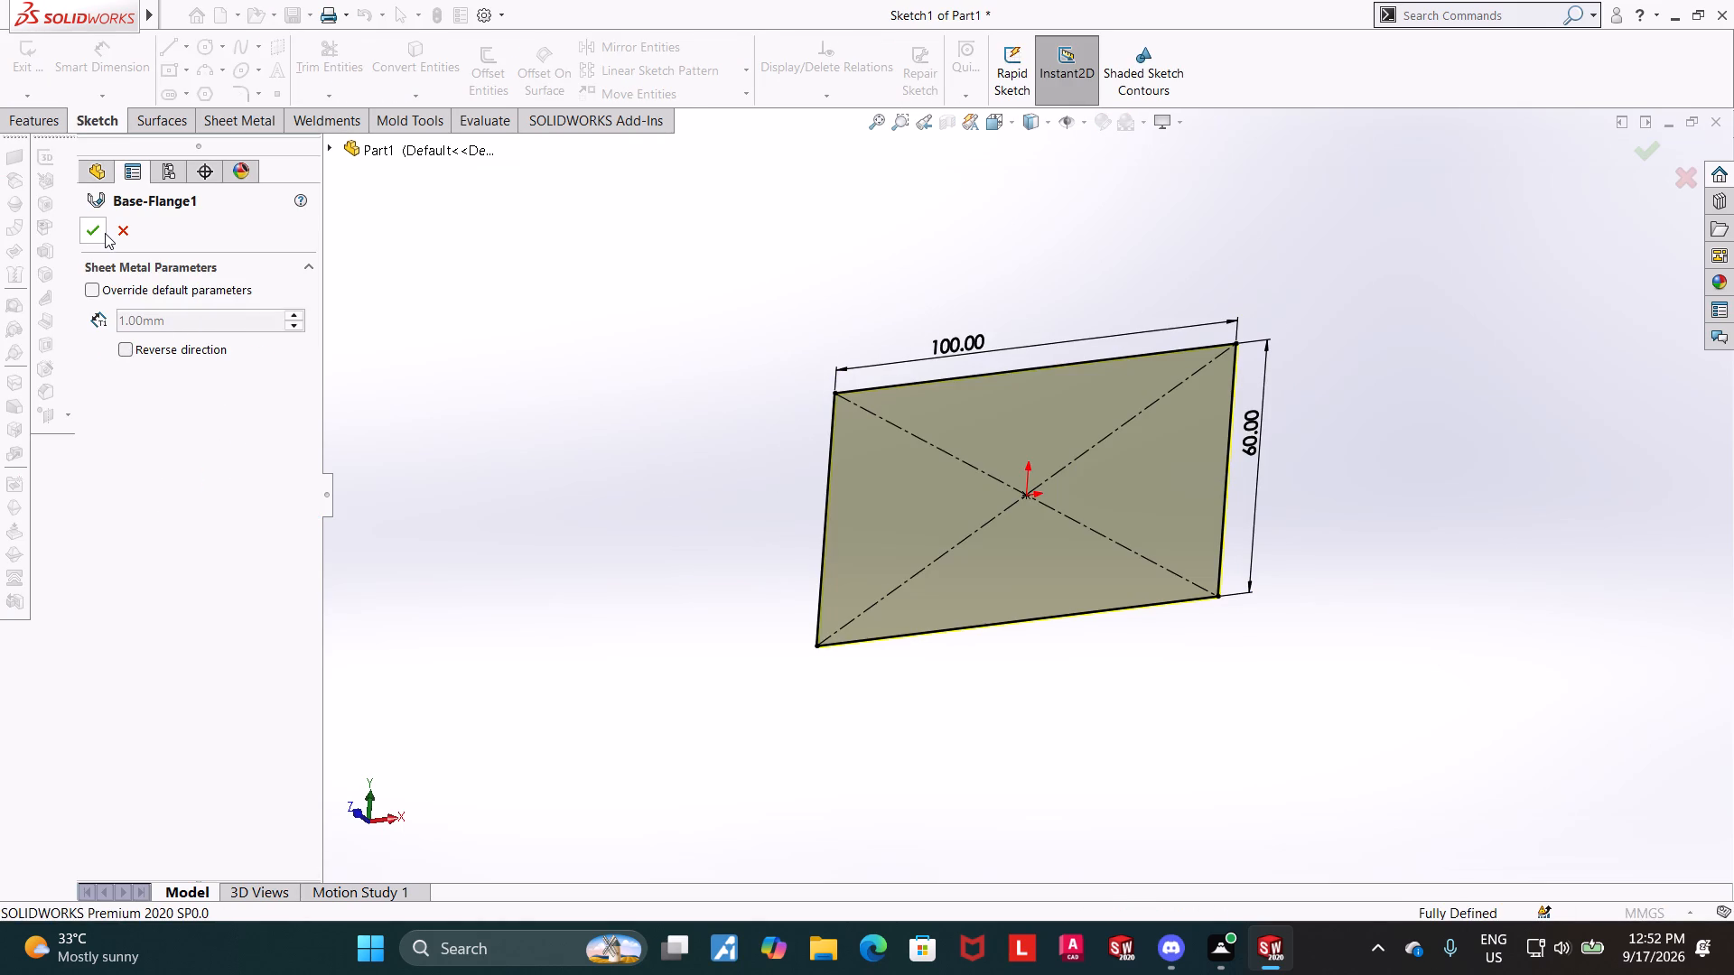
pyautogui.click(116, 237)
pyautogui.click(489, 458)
# Start a Break Corner on the sheet metal plate and select the short thickness edge at its upper-right corner.
pyautogui.moveTo(488, 458); pyautogui.dragTo(511, 460, button='middle')
pyautogui.scroll(1, 511, 460)
pyautogui.scroll(1, 1300, 294)
pyautogui.moveTo(1258, 345); pyautogui.dragTo(1247, 379, button='middle')
pyautogui.click(517, 88)
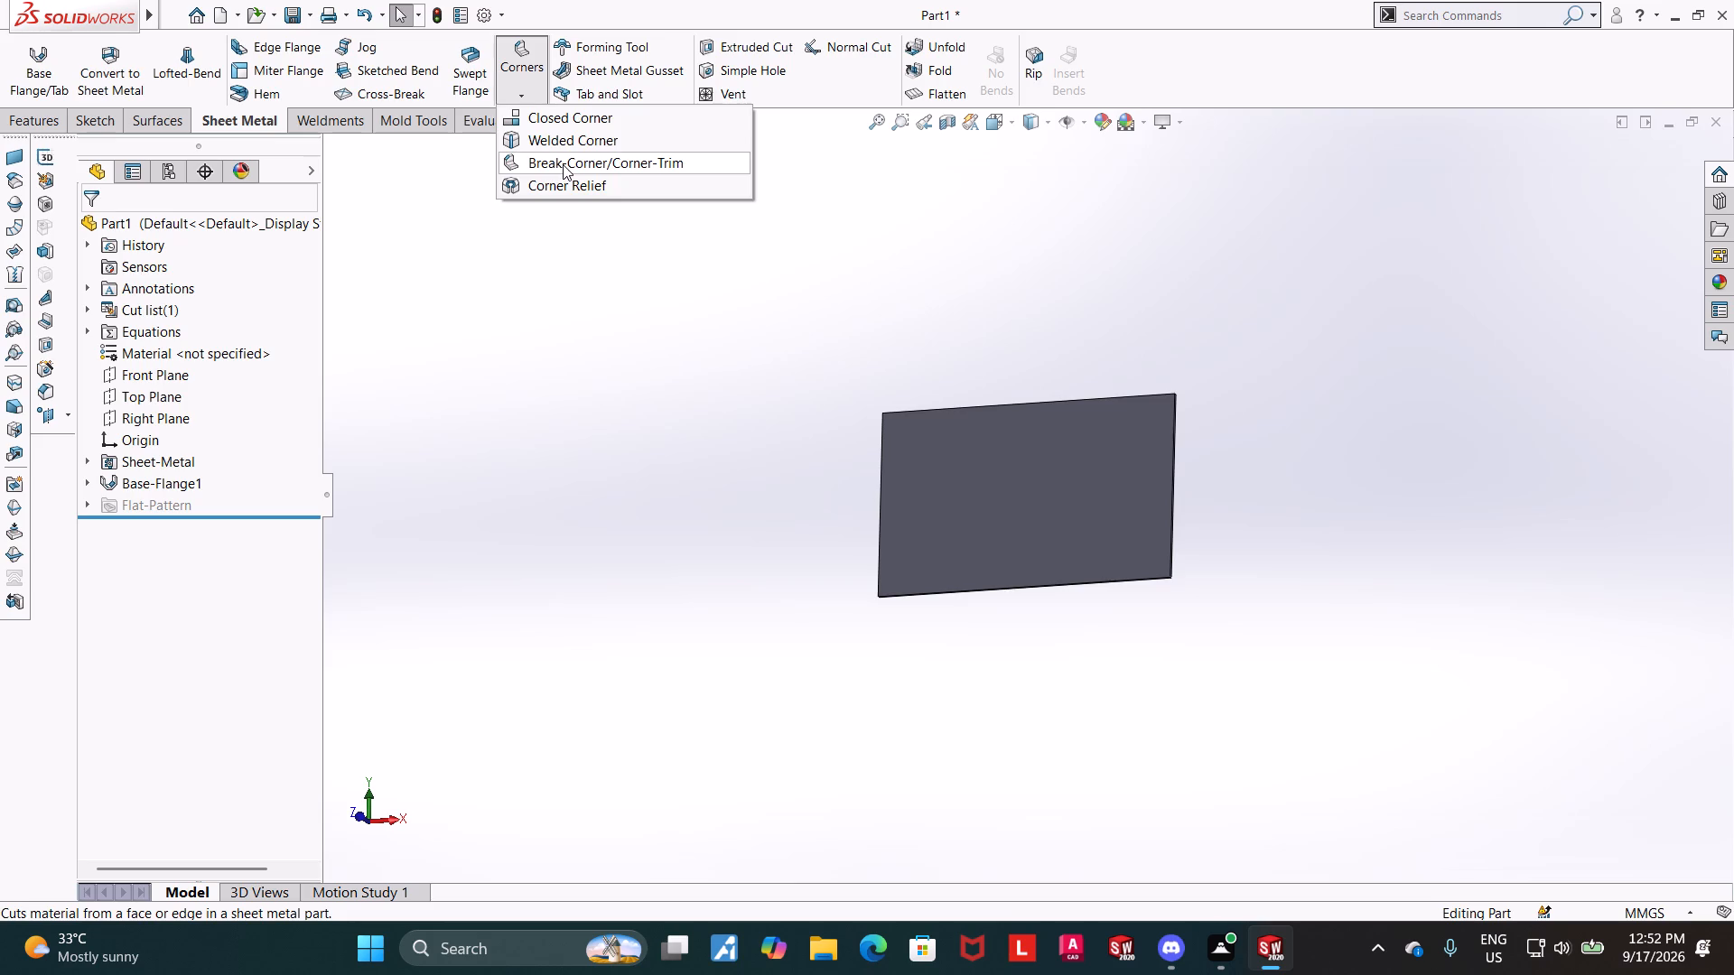
pyautogui.click(563, 164)
pyautogui.moveTo(1293, 227); pyautogui.dragTo(1242, 372, button='middle')
pyautogui.scroll(-6, 1161, 488)
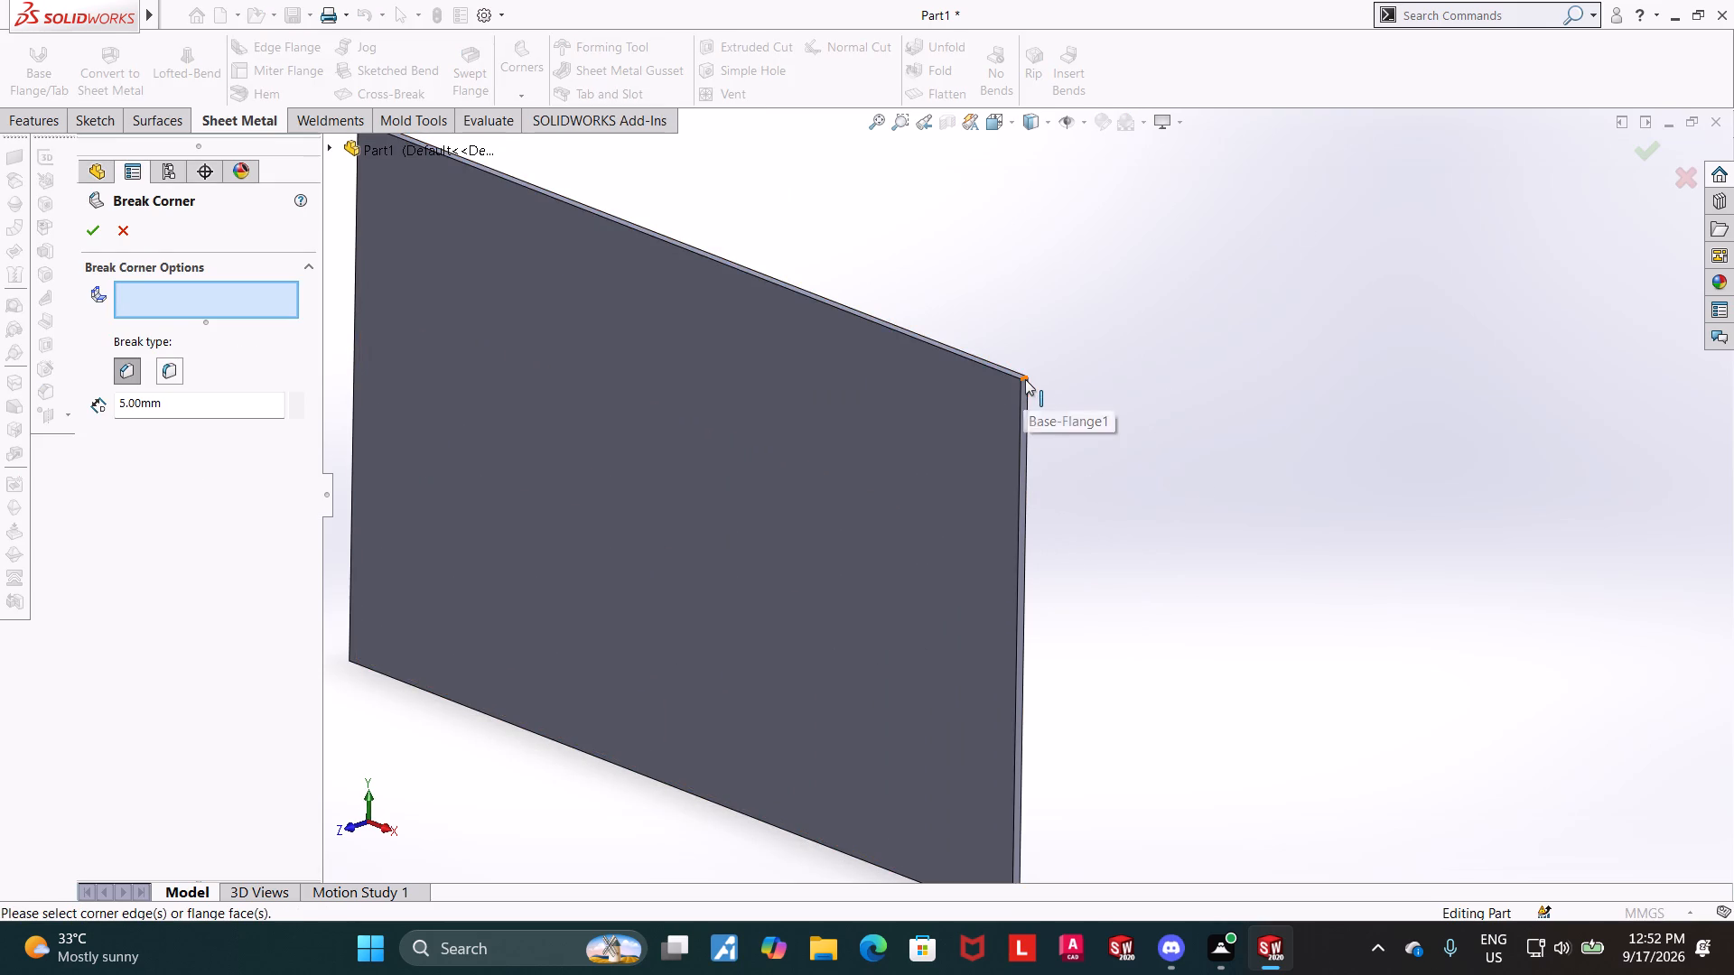
pyautogui.click(1025, 379)
# Add the upper-left corner's thickness edge and the plate's large face to the Break Corner selection so all four corners are included.
pyautogui.scroll(5, 1152, 411)
pyautogui.moveTo(1095, 424); pyautogui.dragTo(1180, 405, button='middle')
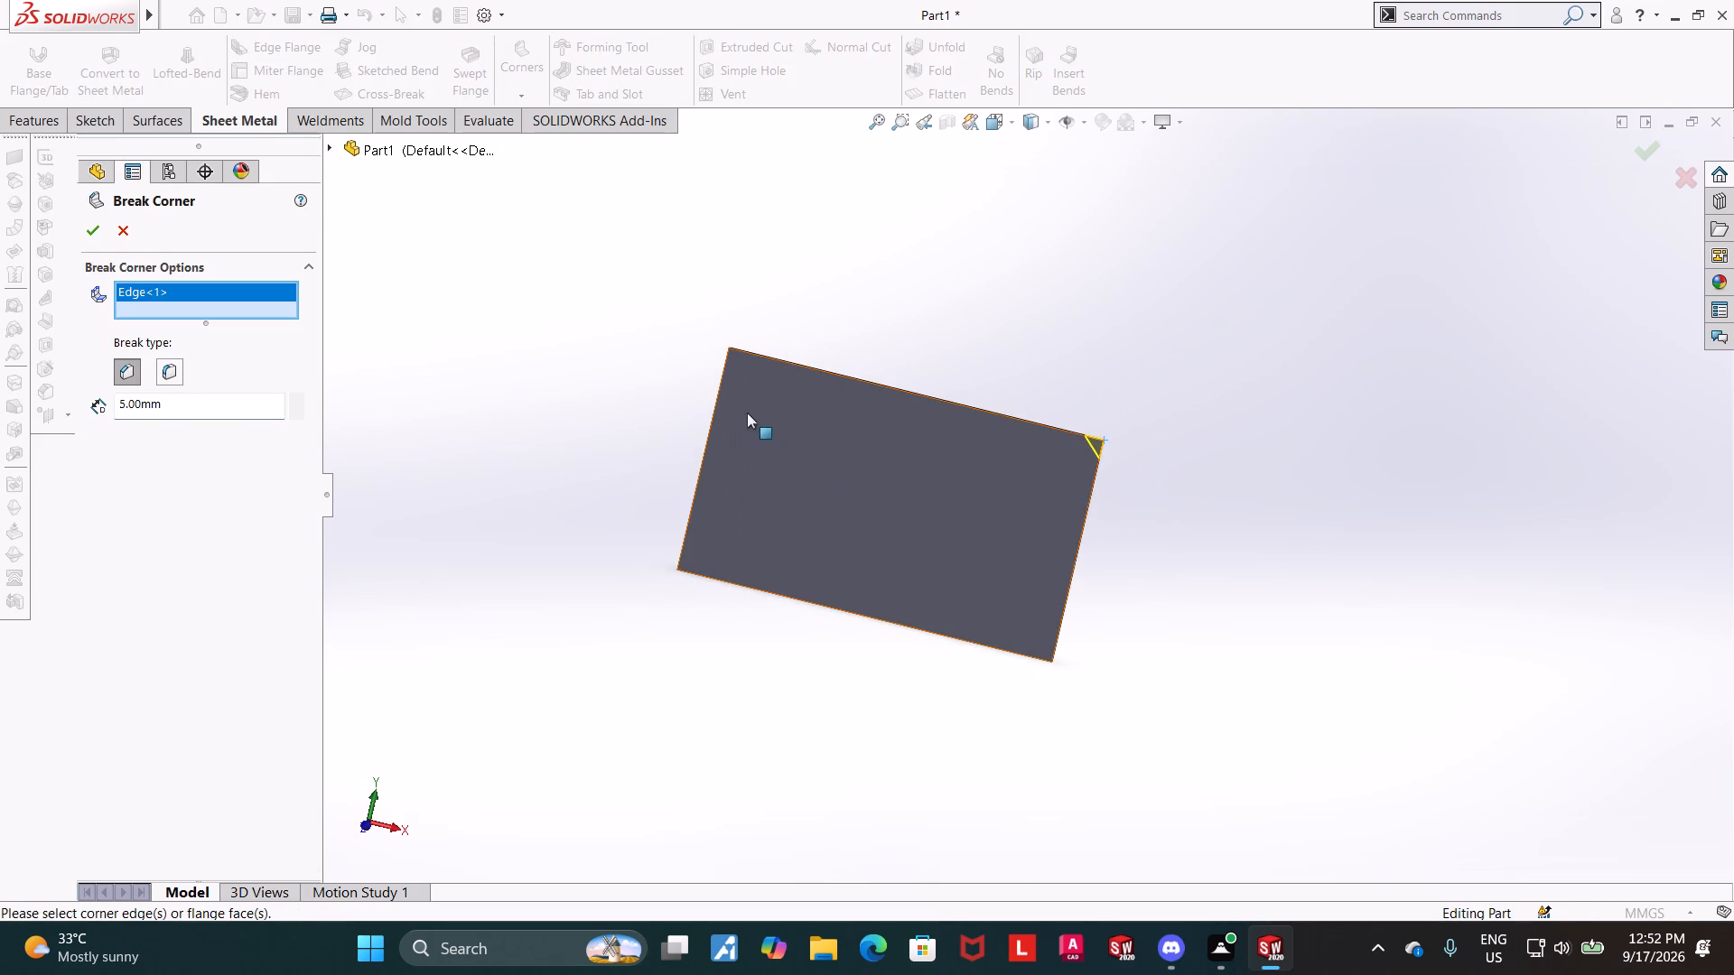
pyautogui.moveTo(806, 296); pyautogui.dragTo(862, 361, button='middle')
pyautogui.scroll(1, 870, 370)
pyautogui.scroll(-7, 816, 395)
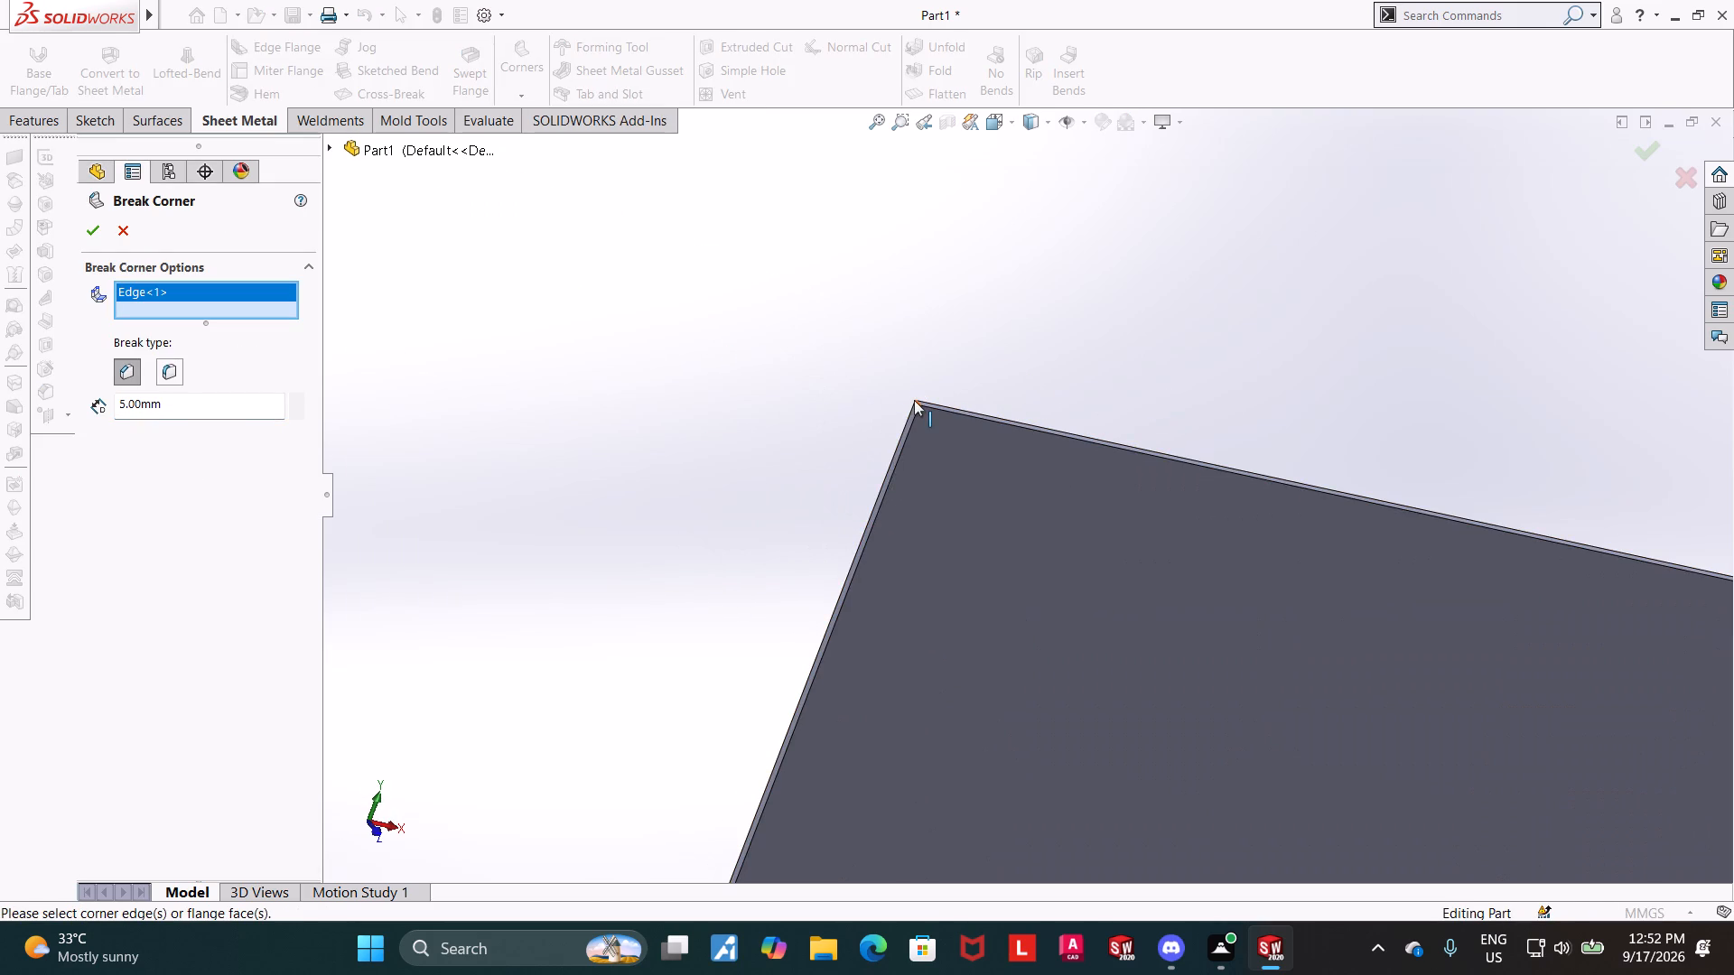
pyautogui.moveTo(973, 363); pyautogui.dragTo(974, 396, button='middle')
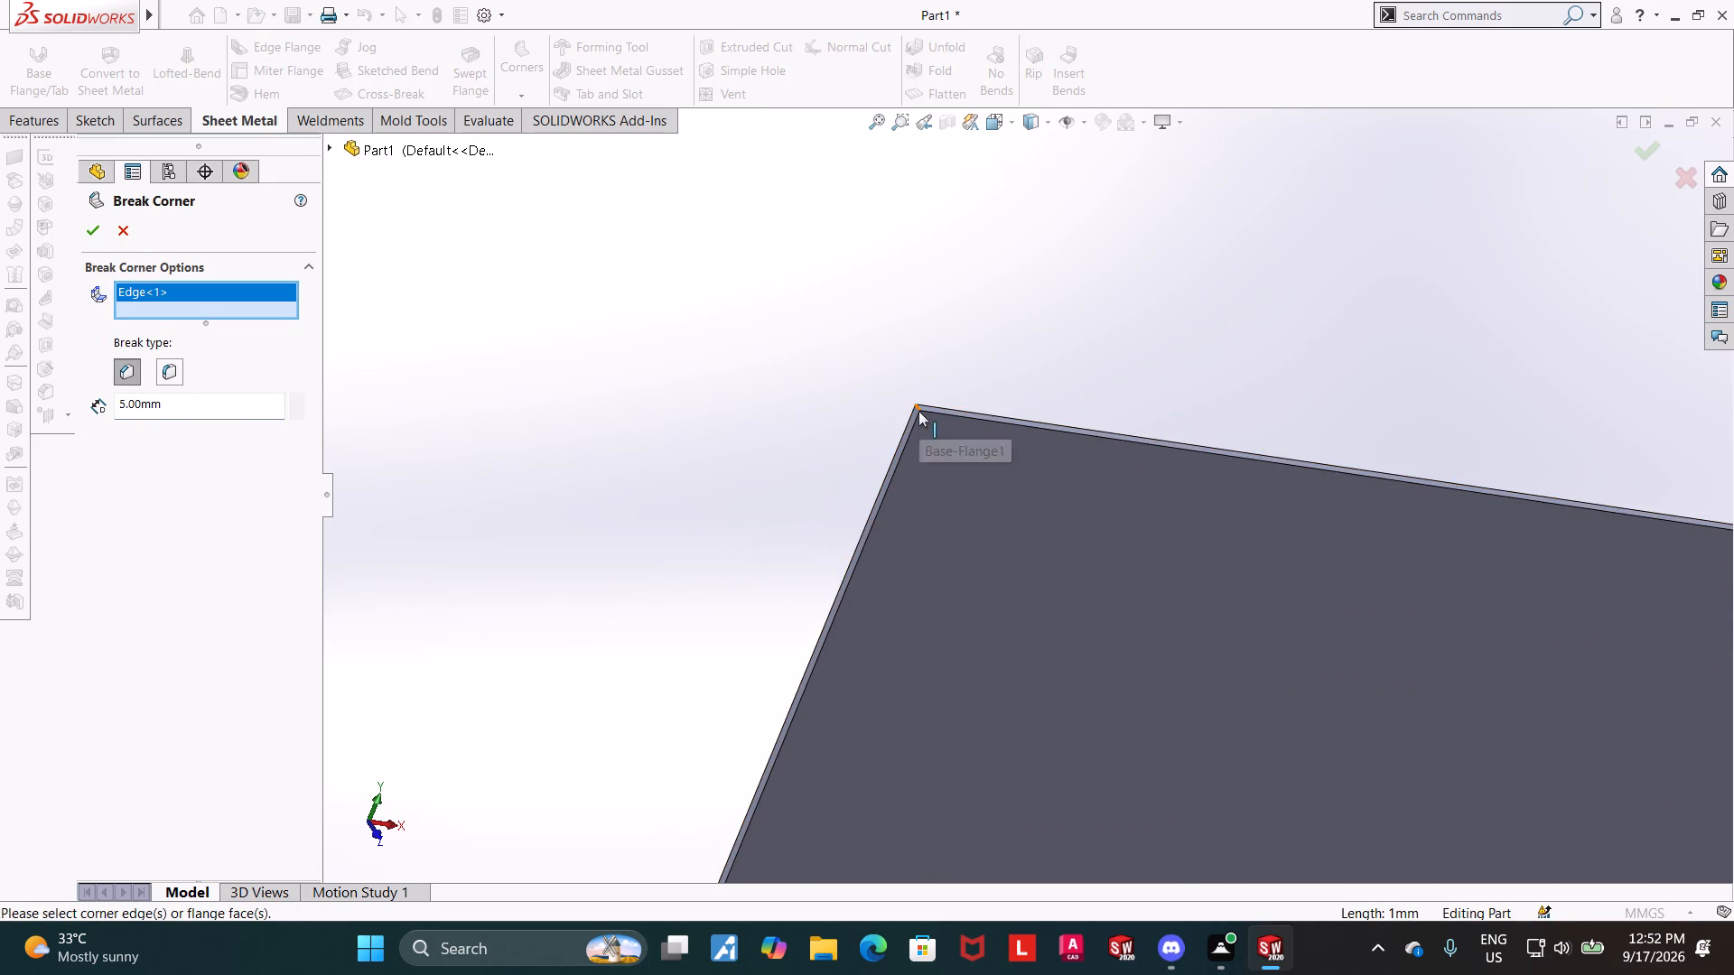
pyautogui.click(918, 410)
pyautogui.scroll(7, 918, 410)
pyautogui.click(1100, 567)
pyautogui.moveTo(1089, 667); pyautogui.dragTo(1014, 436, button='middle')
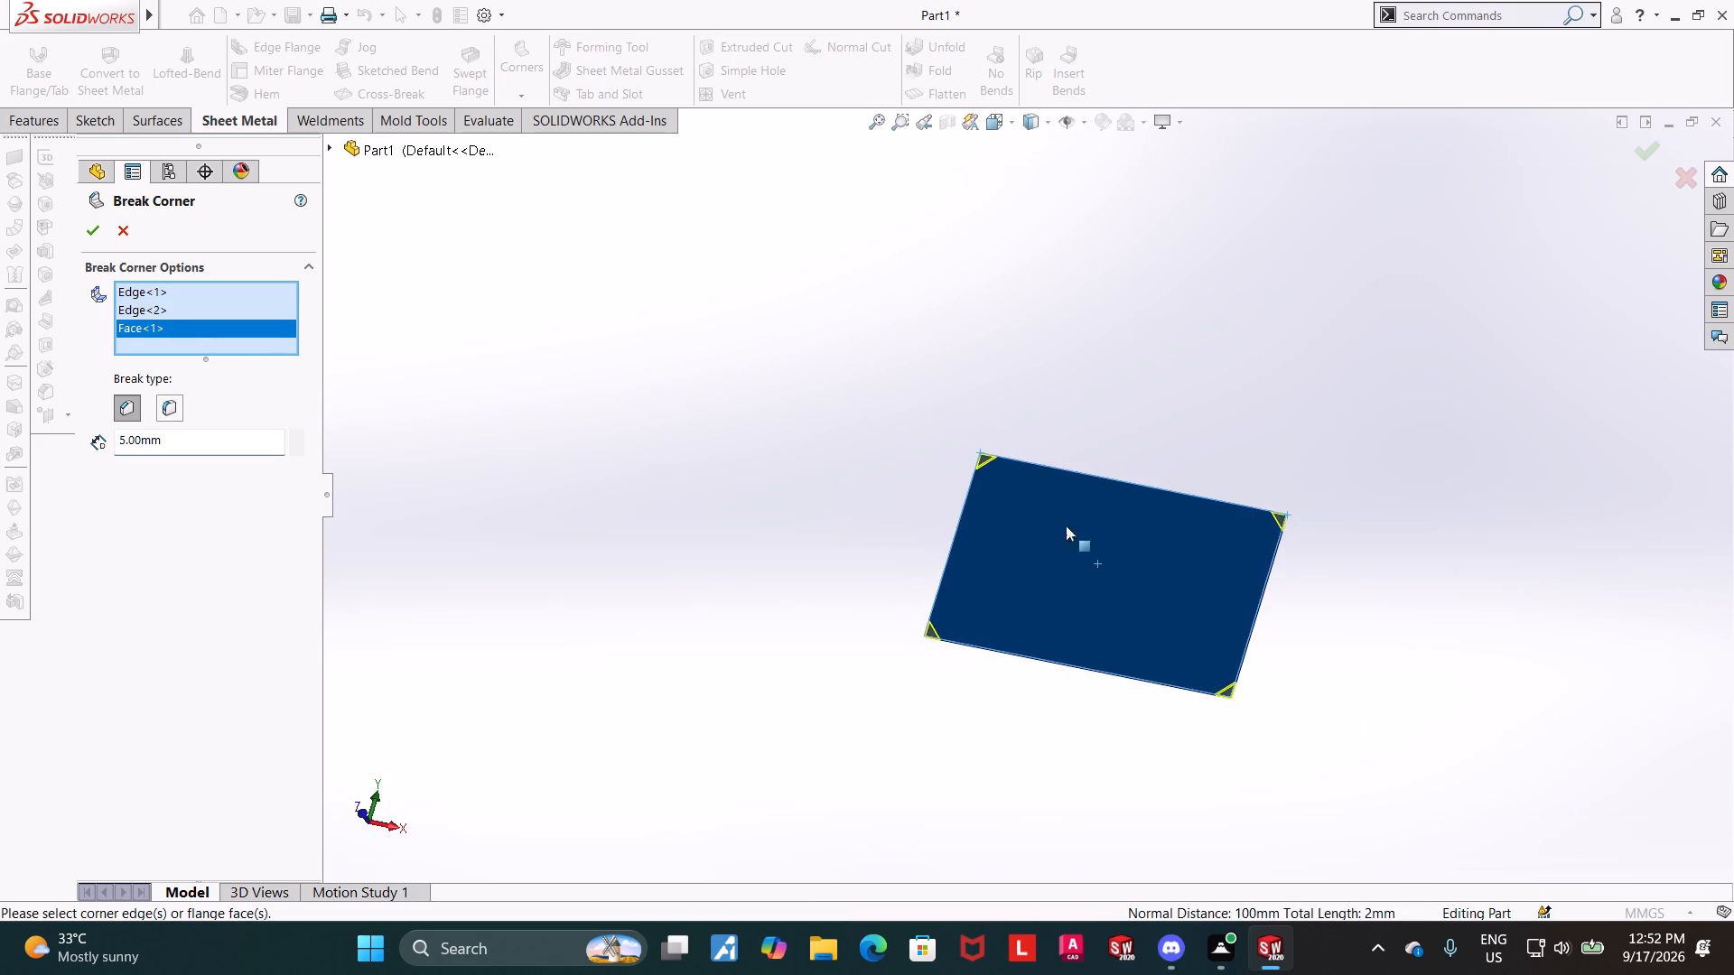
pyautogui.scroll(5, 1035, 617)
pyautogui.scroll(-4, 1184, 599)
pyautogui.click(847, 585)
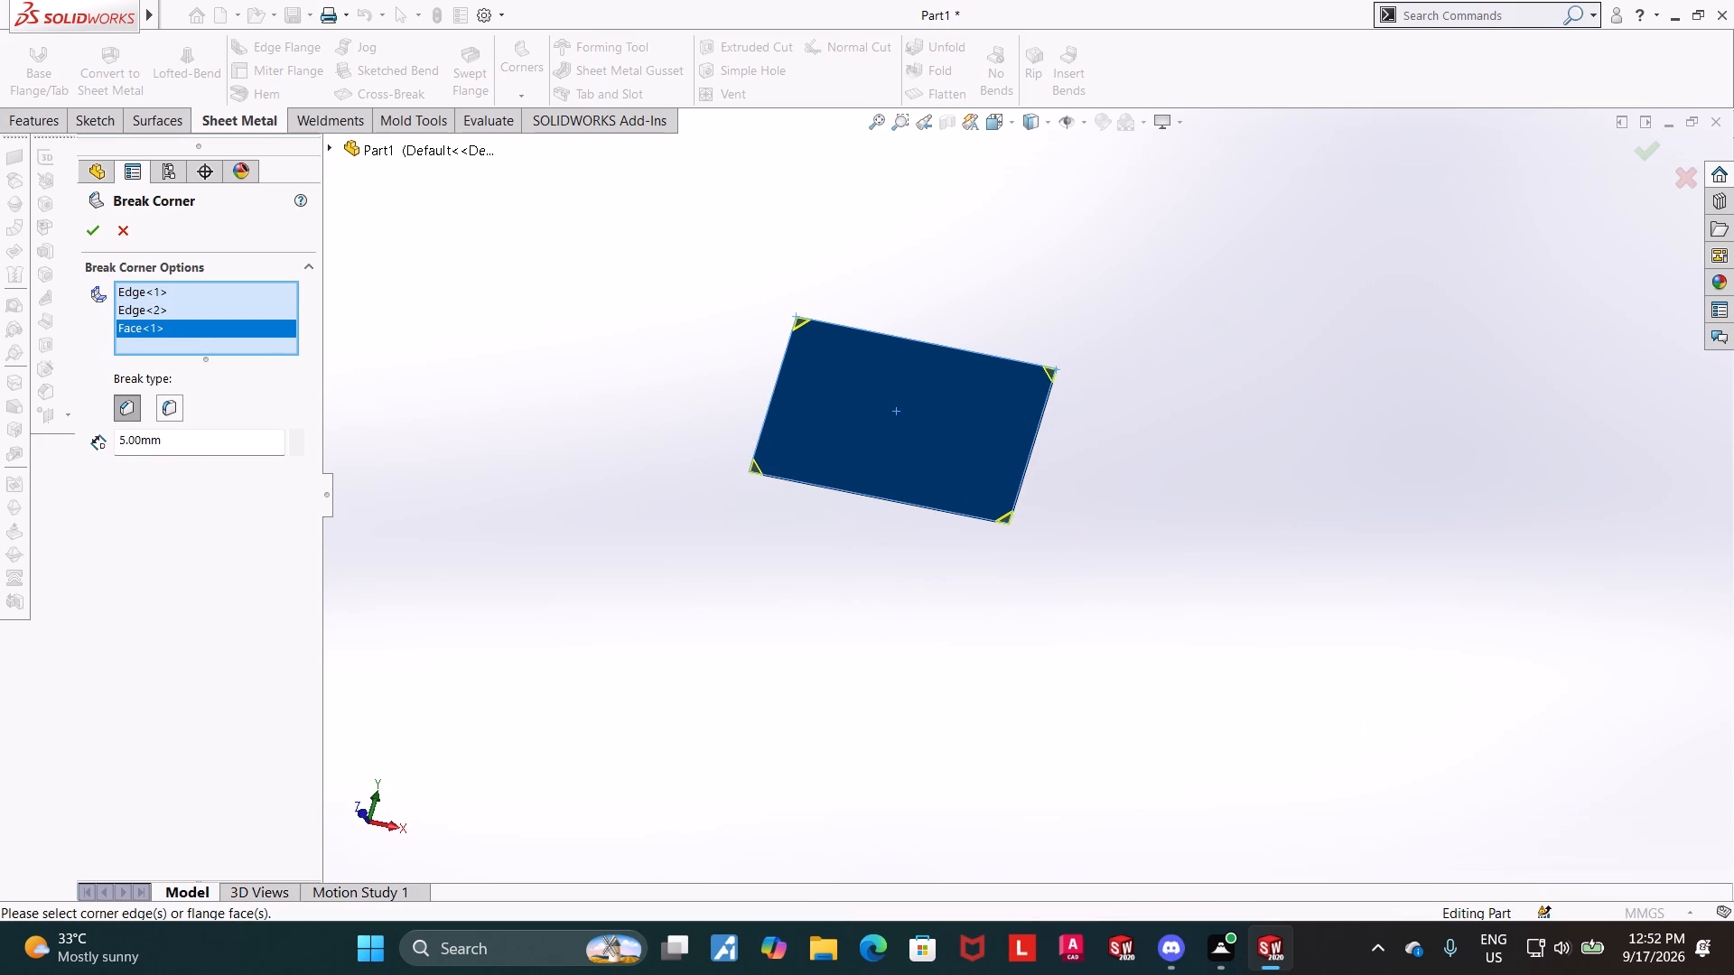
# Set the chamfer break distance to 10 mm and accept the Break Corner.
pyautogui.moveTo(196, 443); pyautogui.dragTo(0, 435)
pyautogui.write('10')
pyautogui.press('Return')
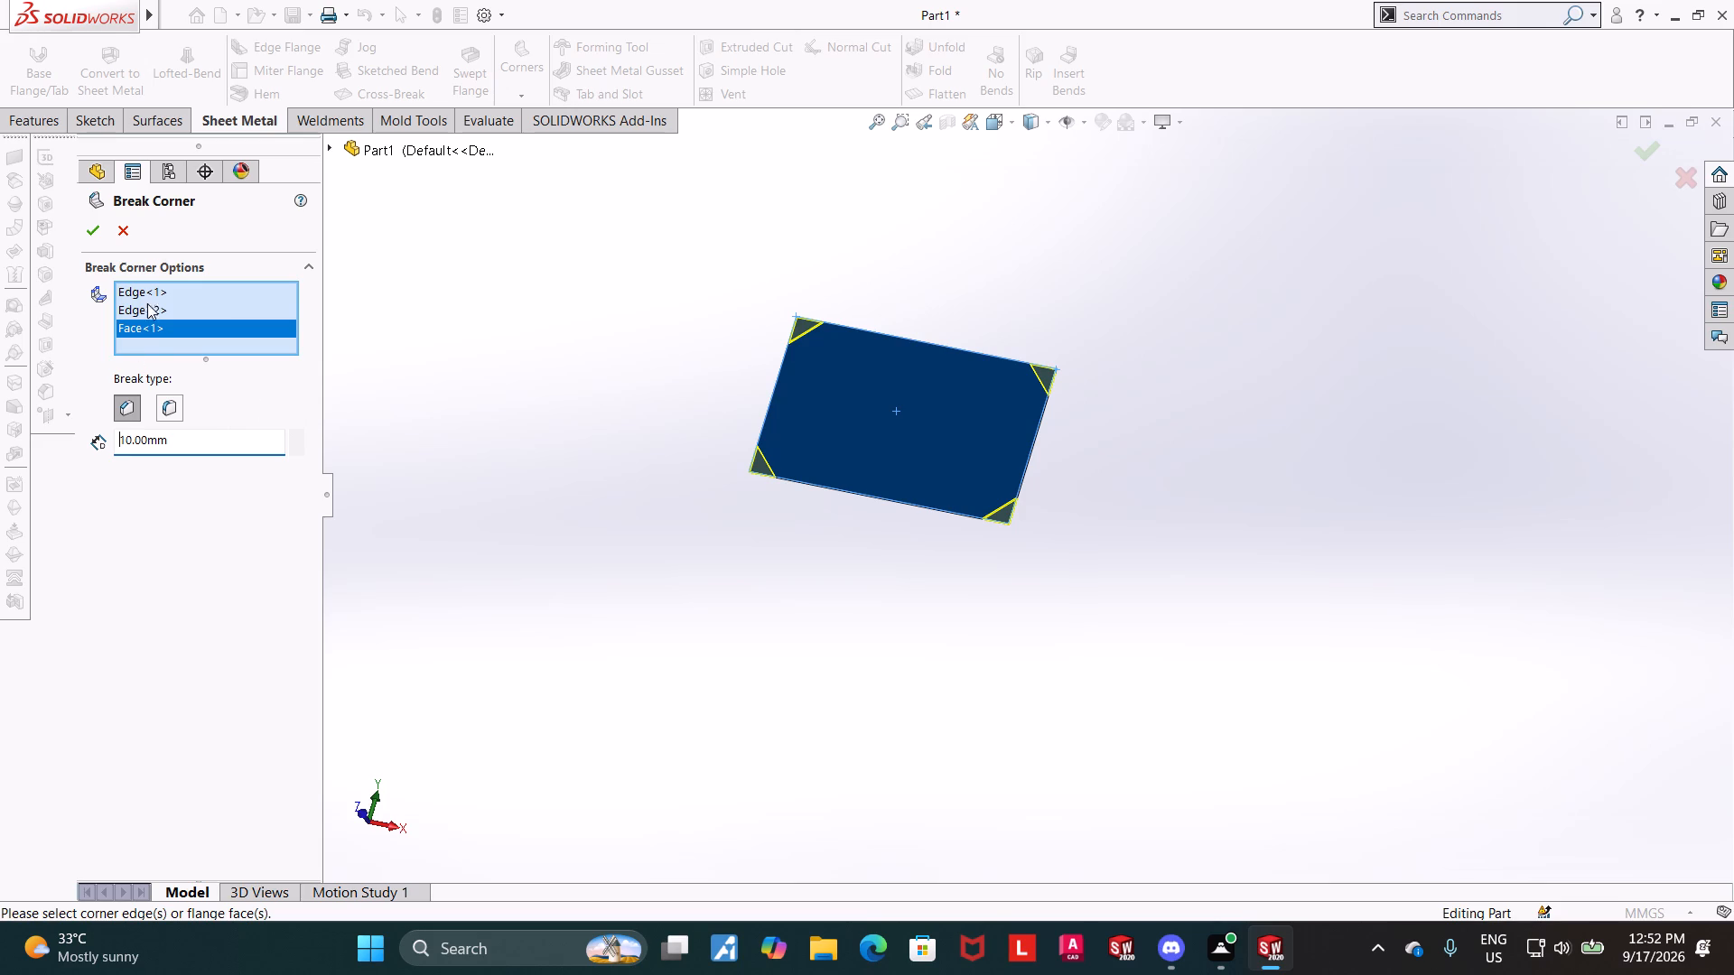
pyautogui.click(99, 227)
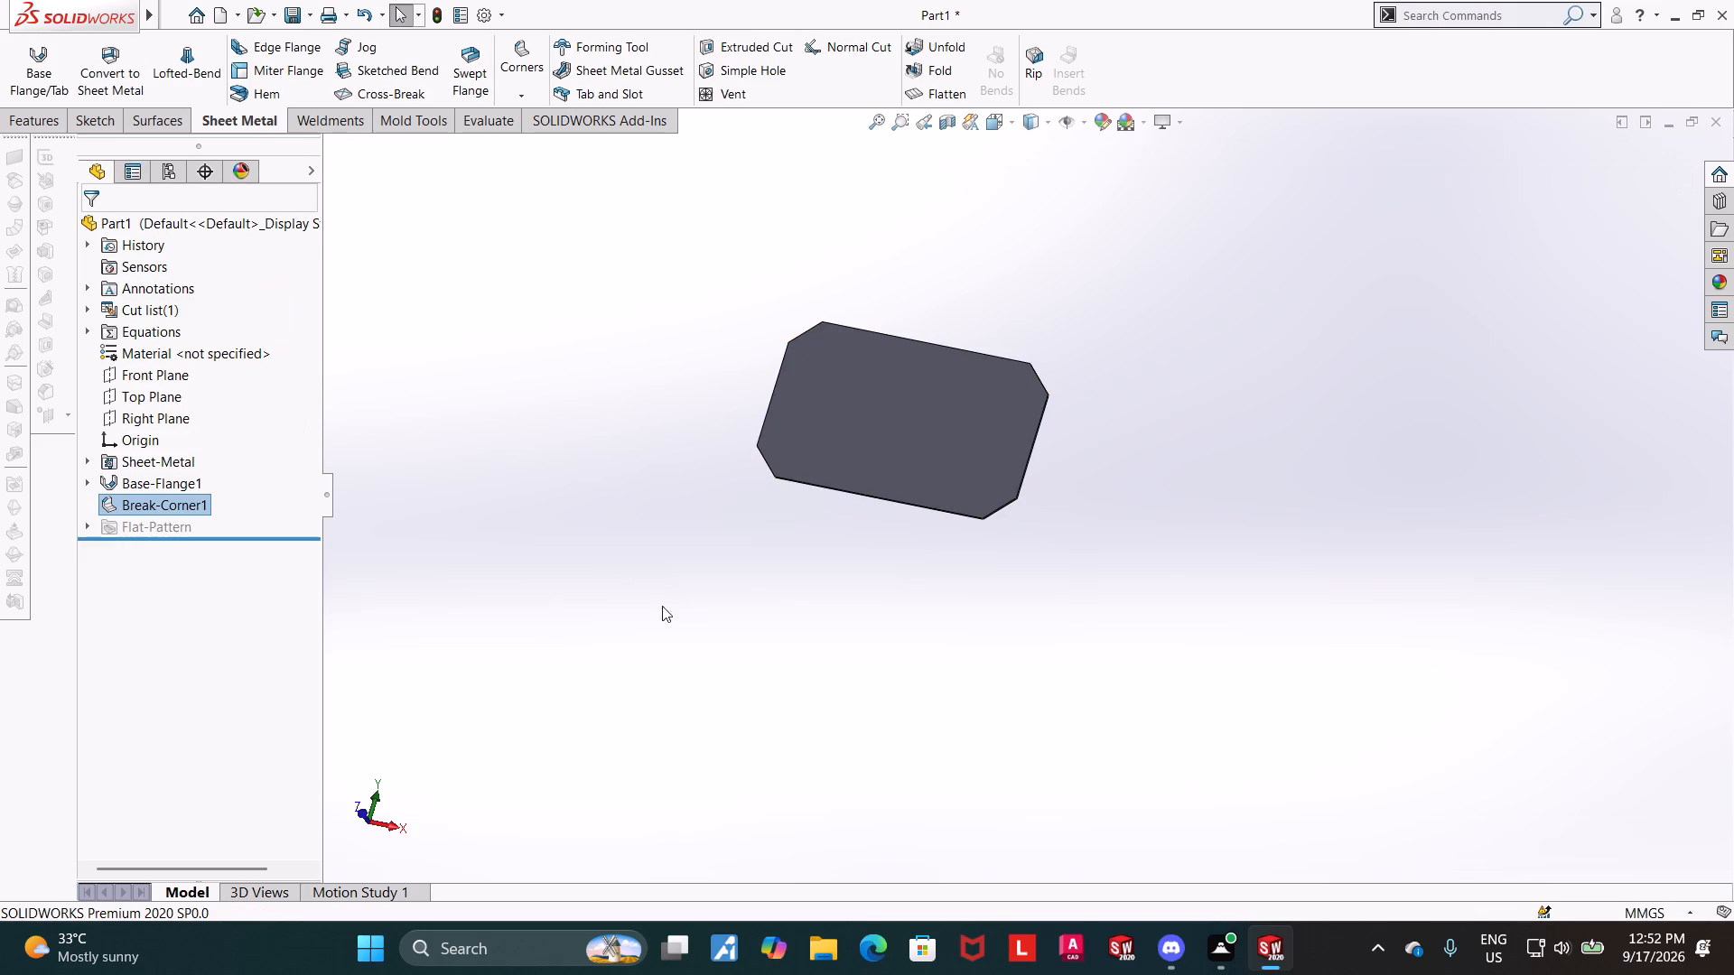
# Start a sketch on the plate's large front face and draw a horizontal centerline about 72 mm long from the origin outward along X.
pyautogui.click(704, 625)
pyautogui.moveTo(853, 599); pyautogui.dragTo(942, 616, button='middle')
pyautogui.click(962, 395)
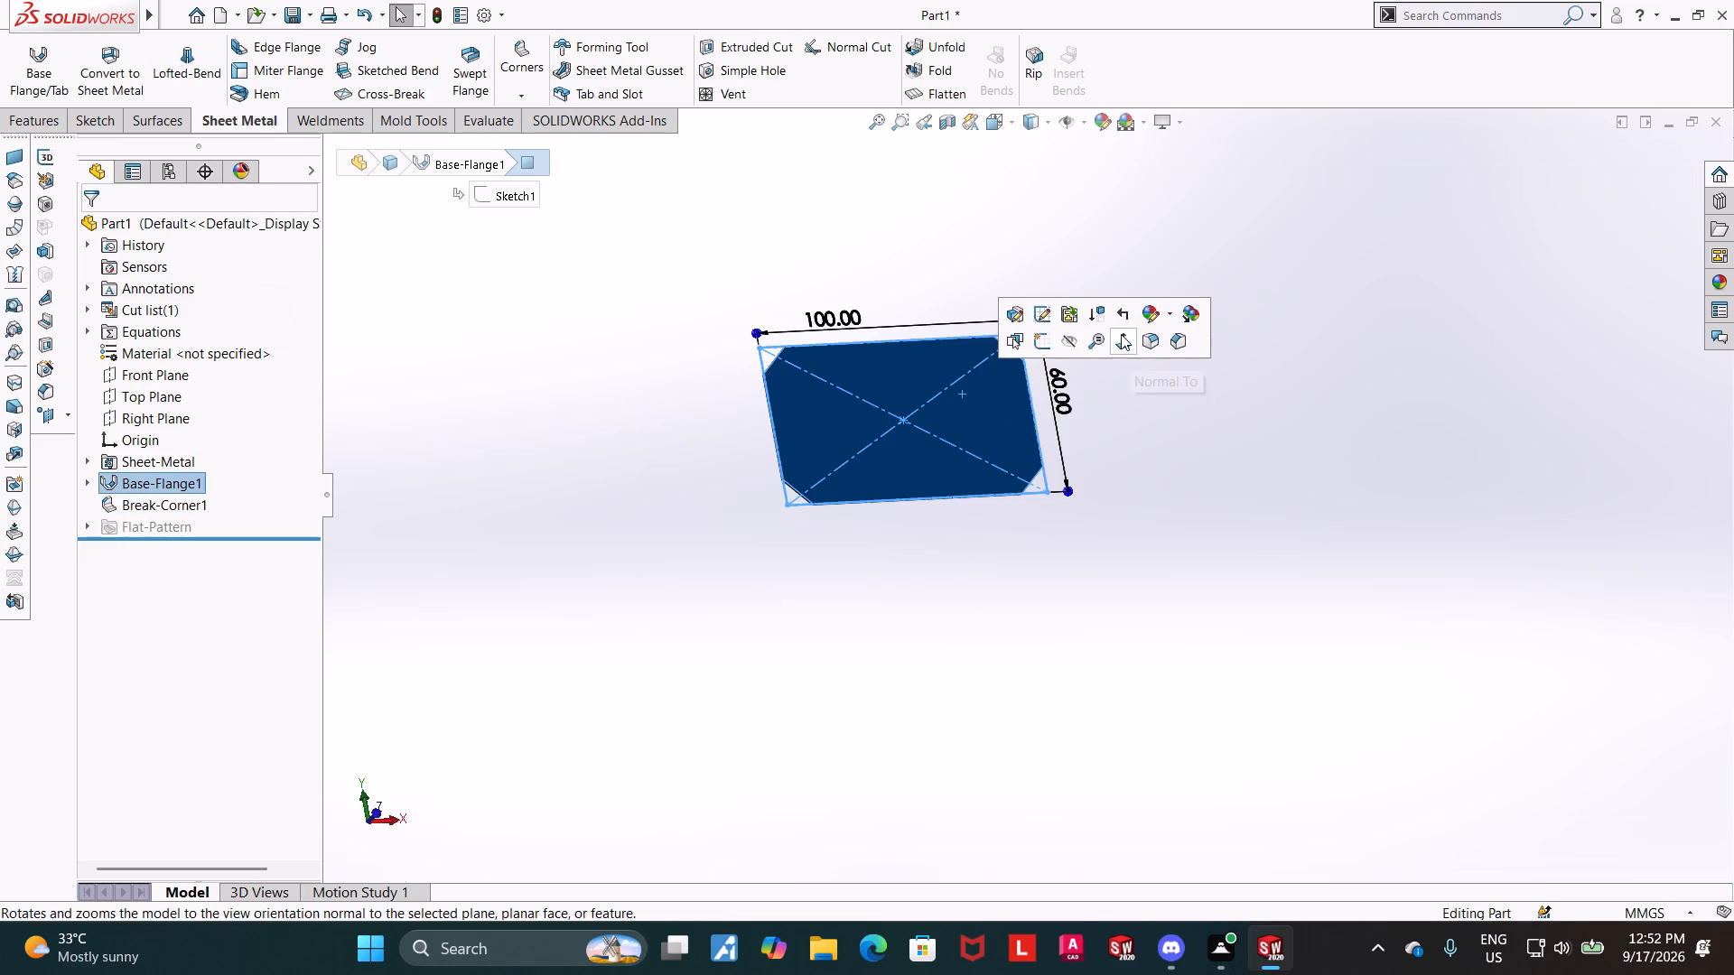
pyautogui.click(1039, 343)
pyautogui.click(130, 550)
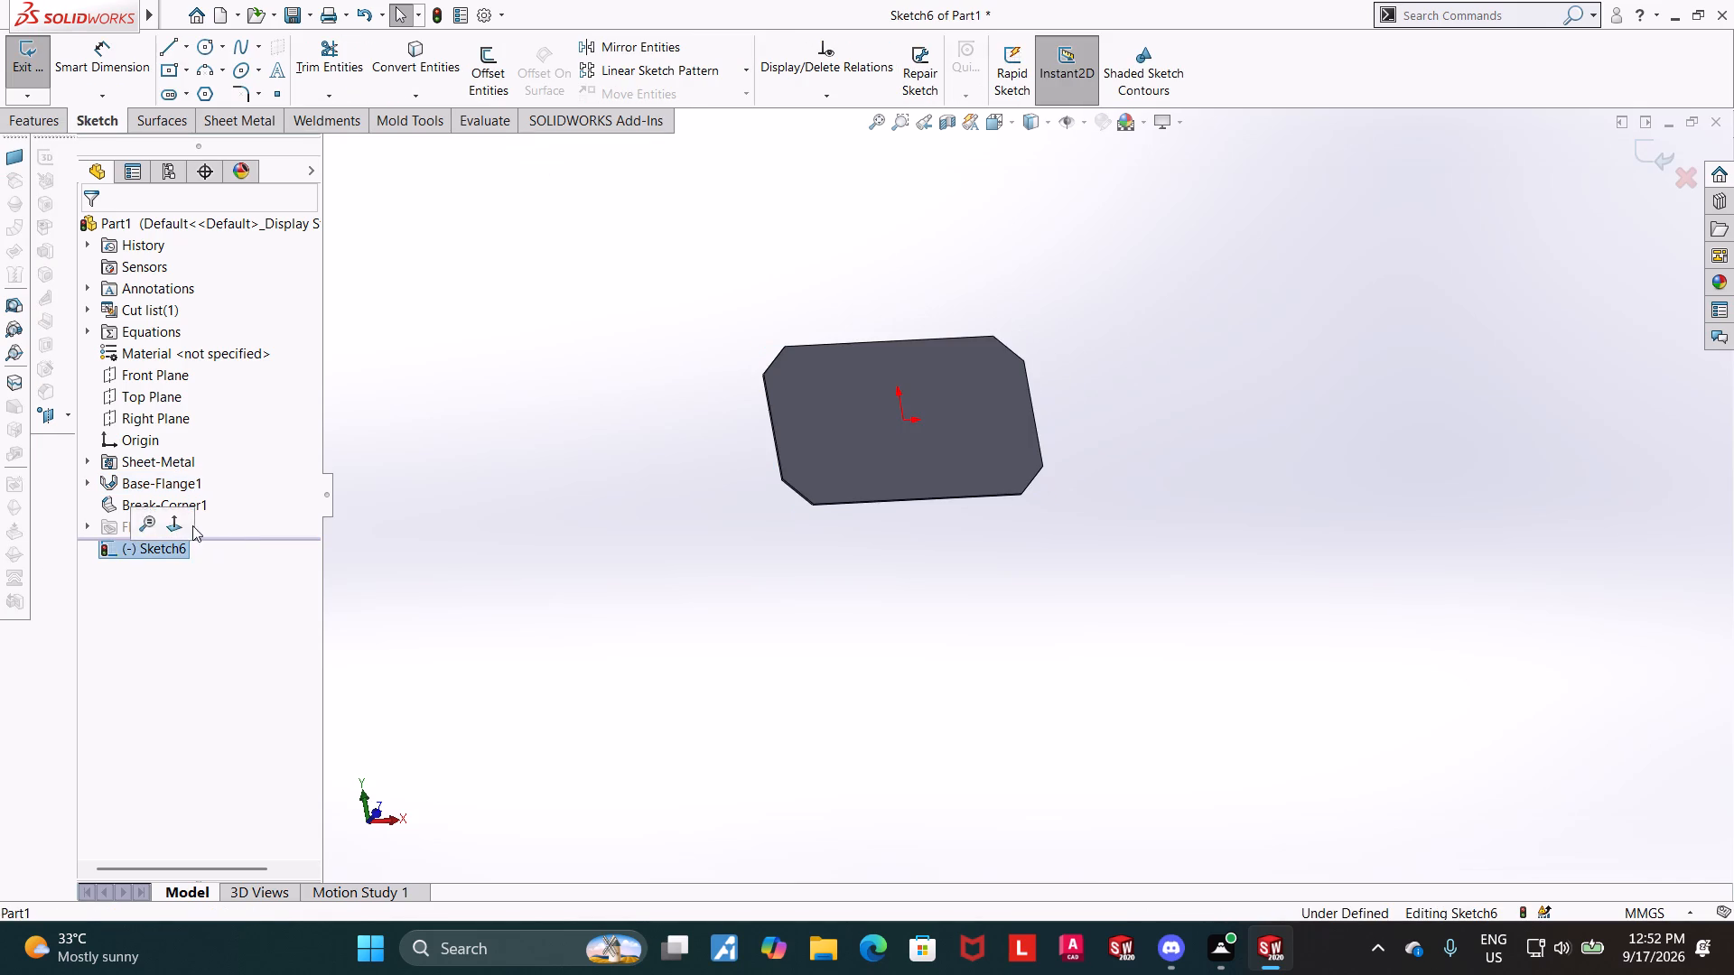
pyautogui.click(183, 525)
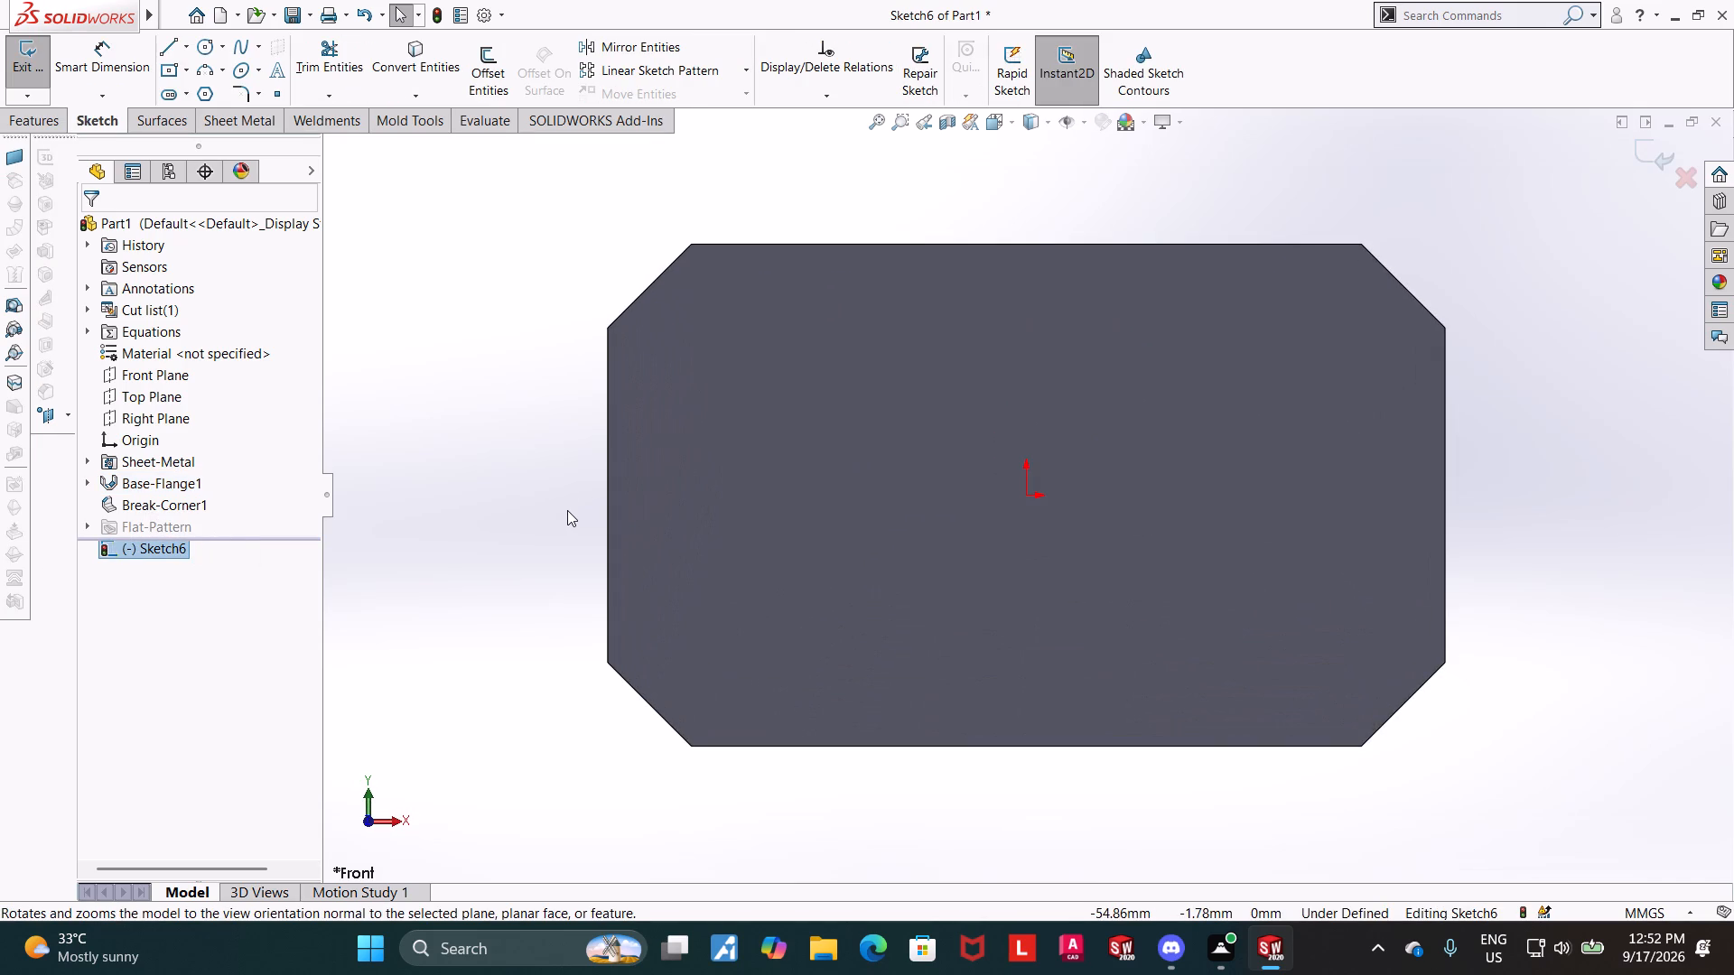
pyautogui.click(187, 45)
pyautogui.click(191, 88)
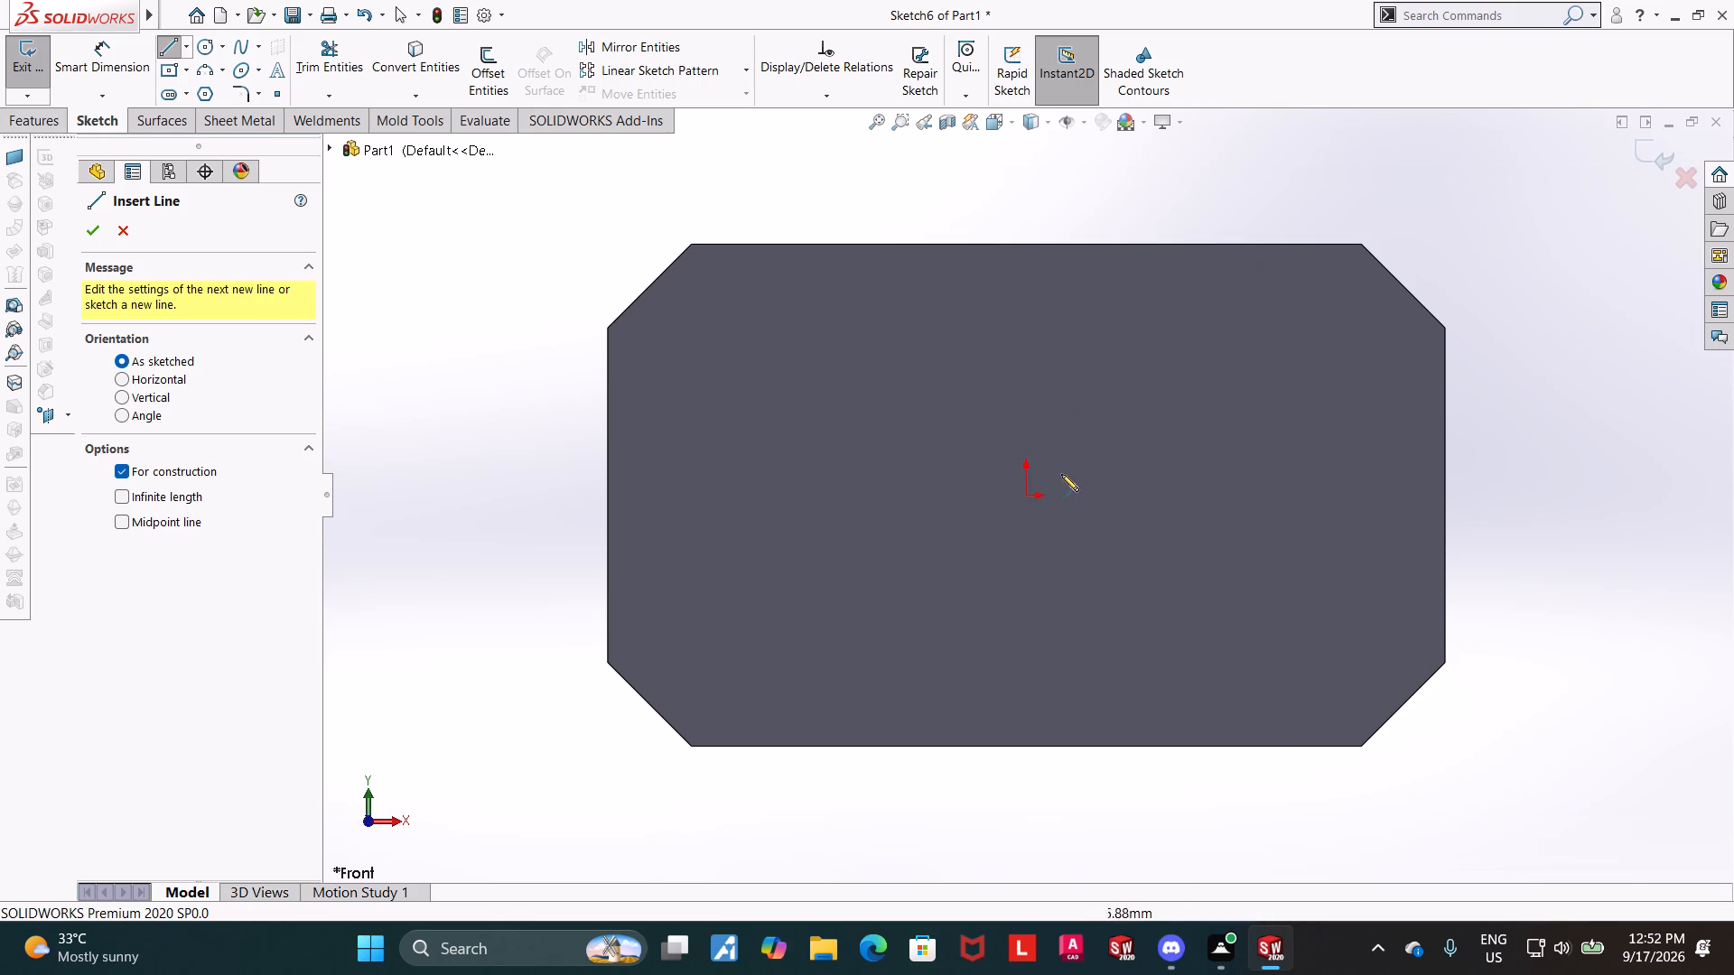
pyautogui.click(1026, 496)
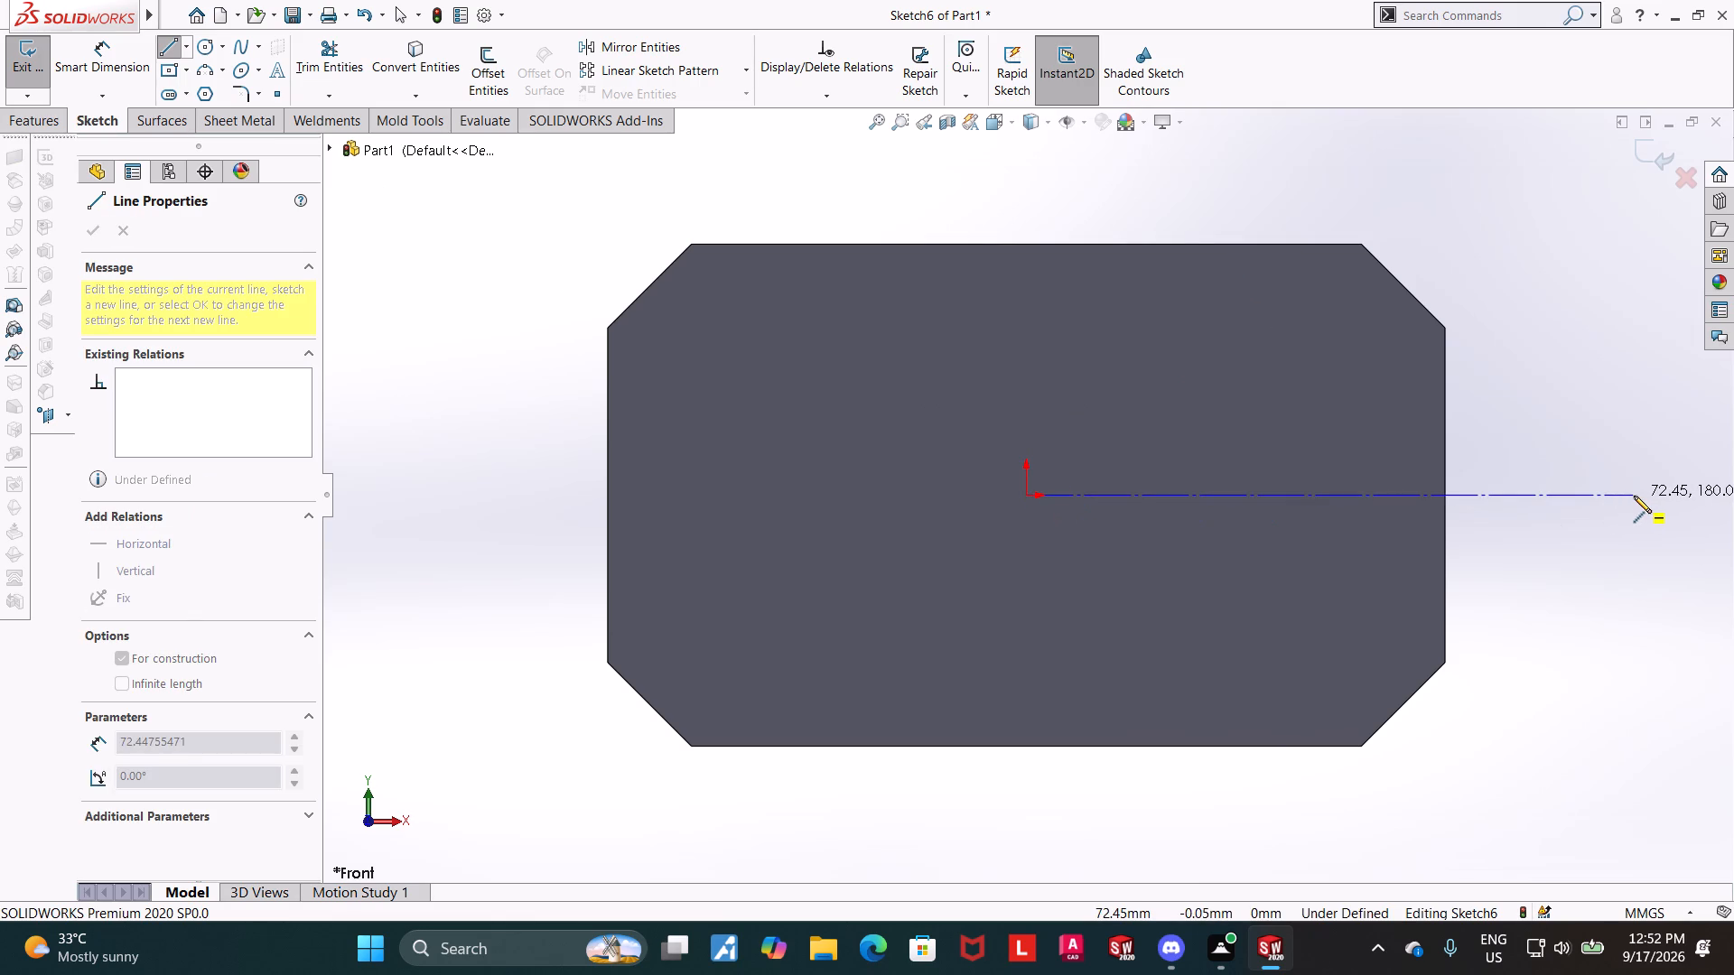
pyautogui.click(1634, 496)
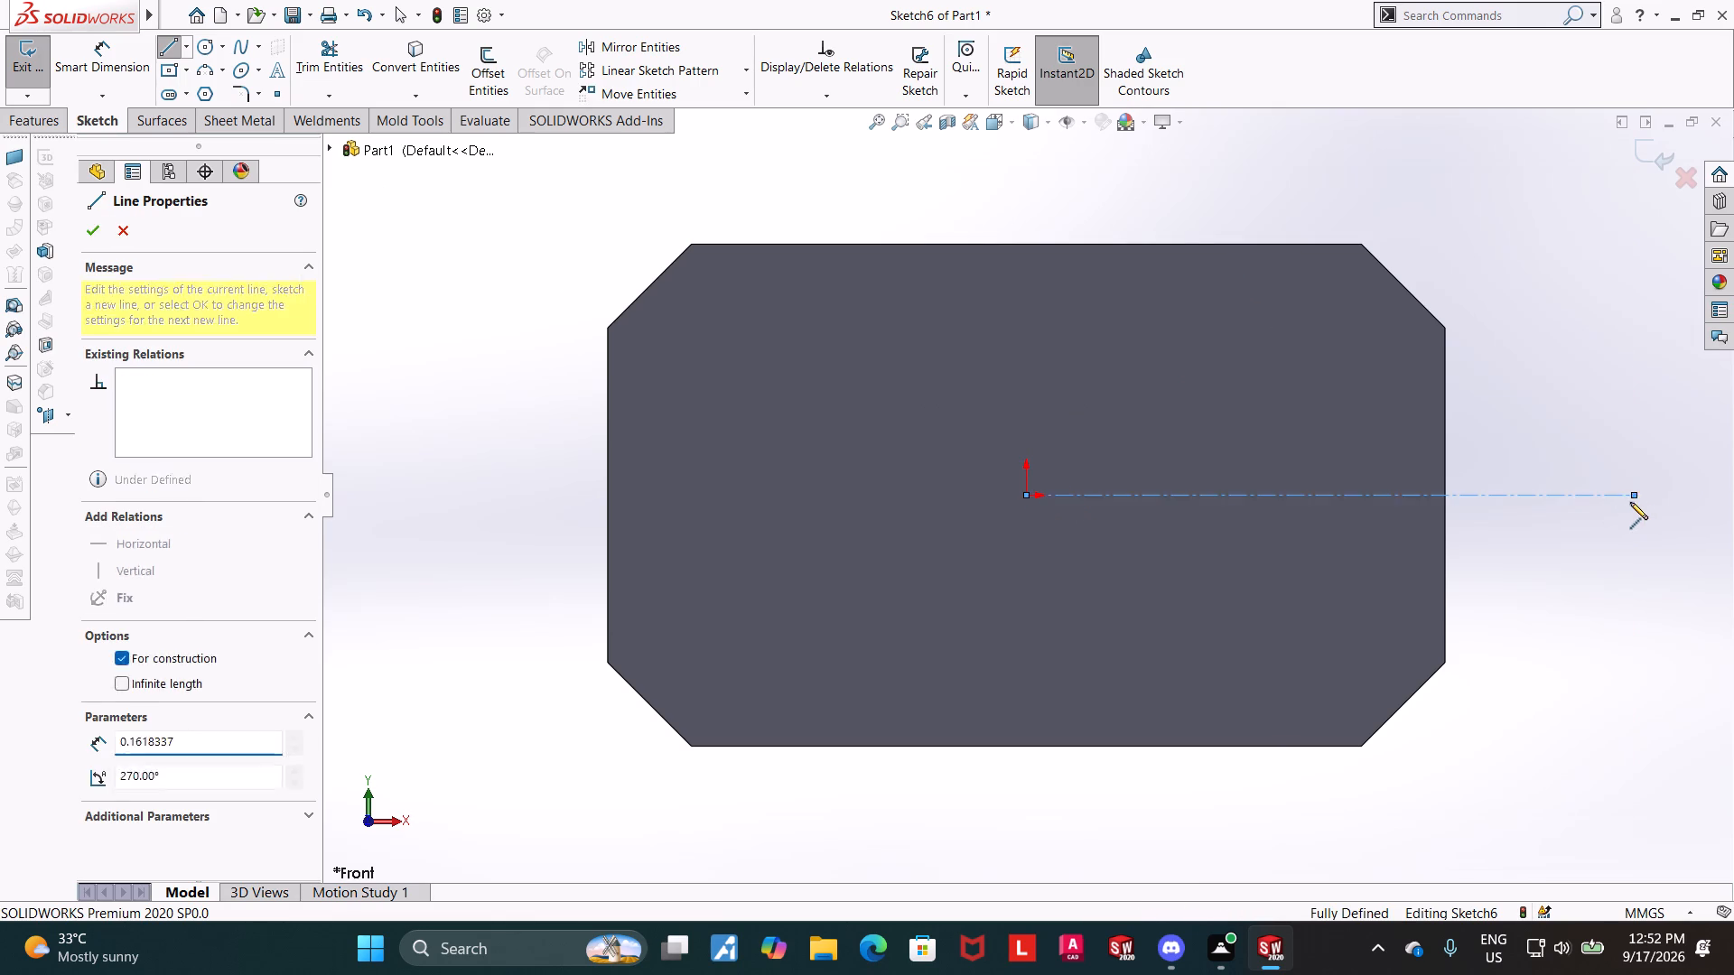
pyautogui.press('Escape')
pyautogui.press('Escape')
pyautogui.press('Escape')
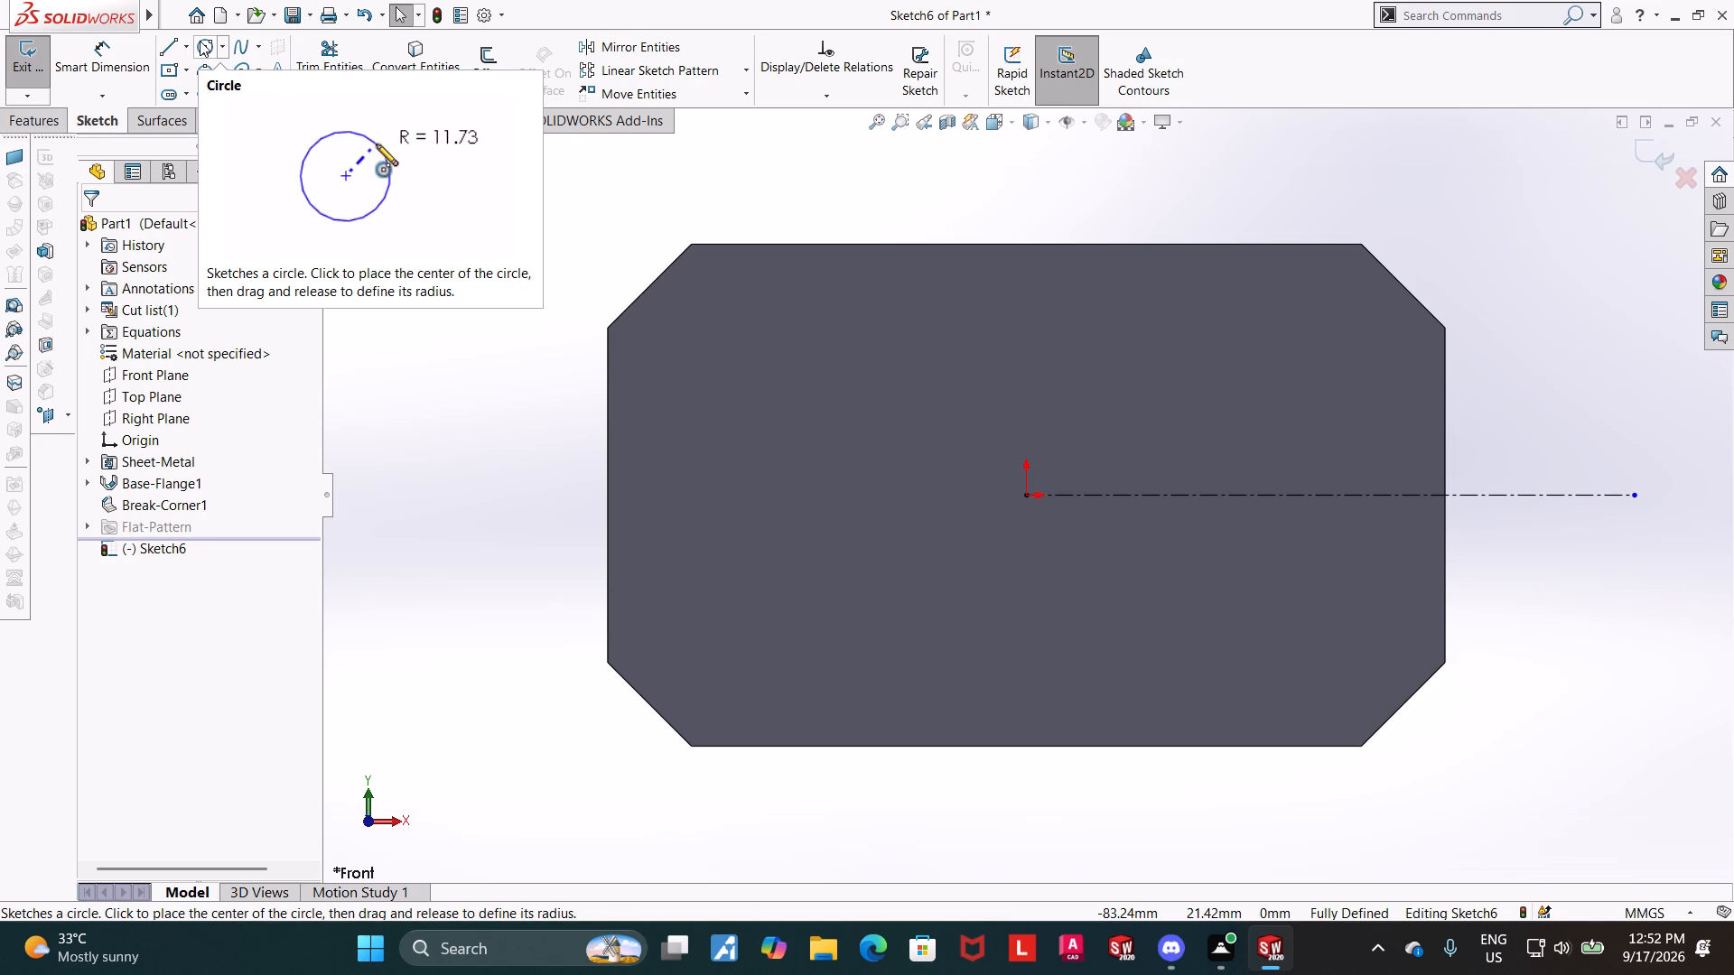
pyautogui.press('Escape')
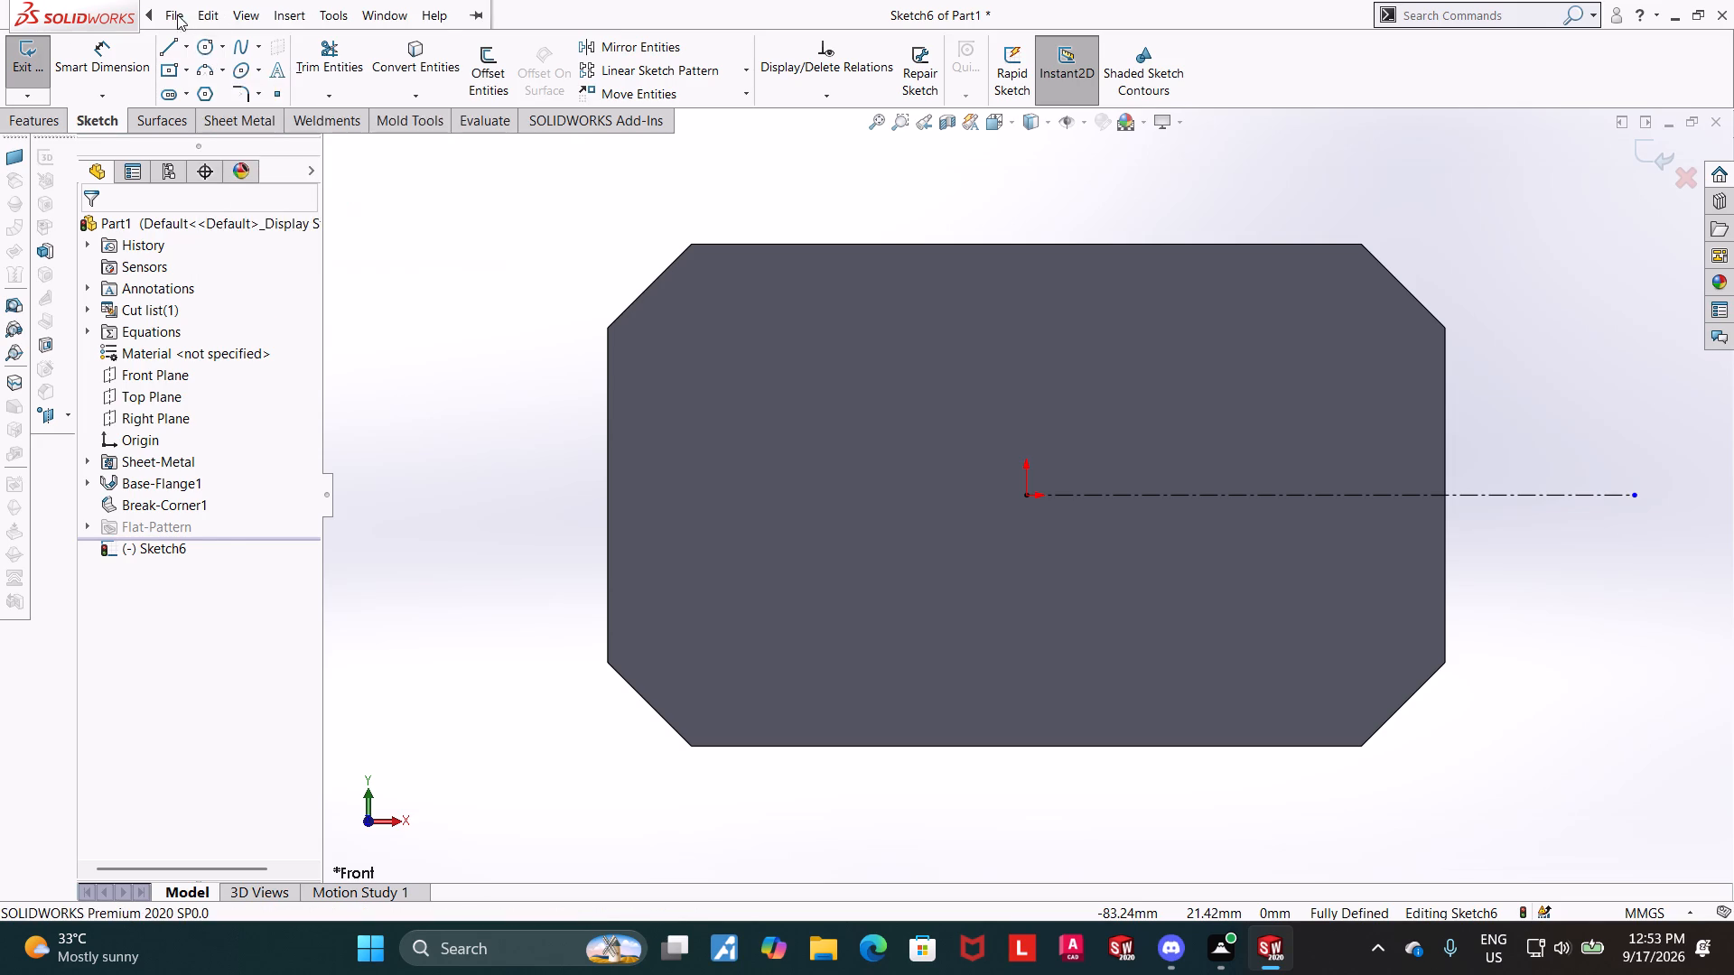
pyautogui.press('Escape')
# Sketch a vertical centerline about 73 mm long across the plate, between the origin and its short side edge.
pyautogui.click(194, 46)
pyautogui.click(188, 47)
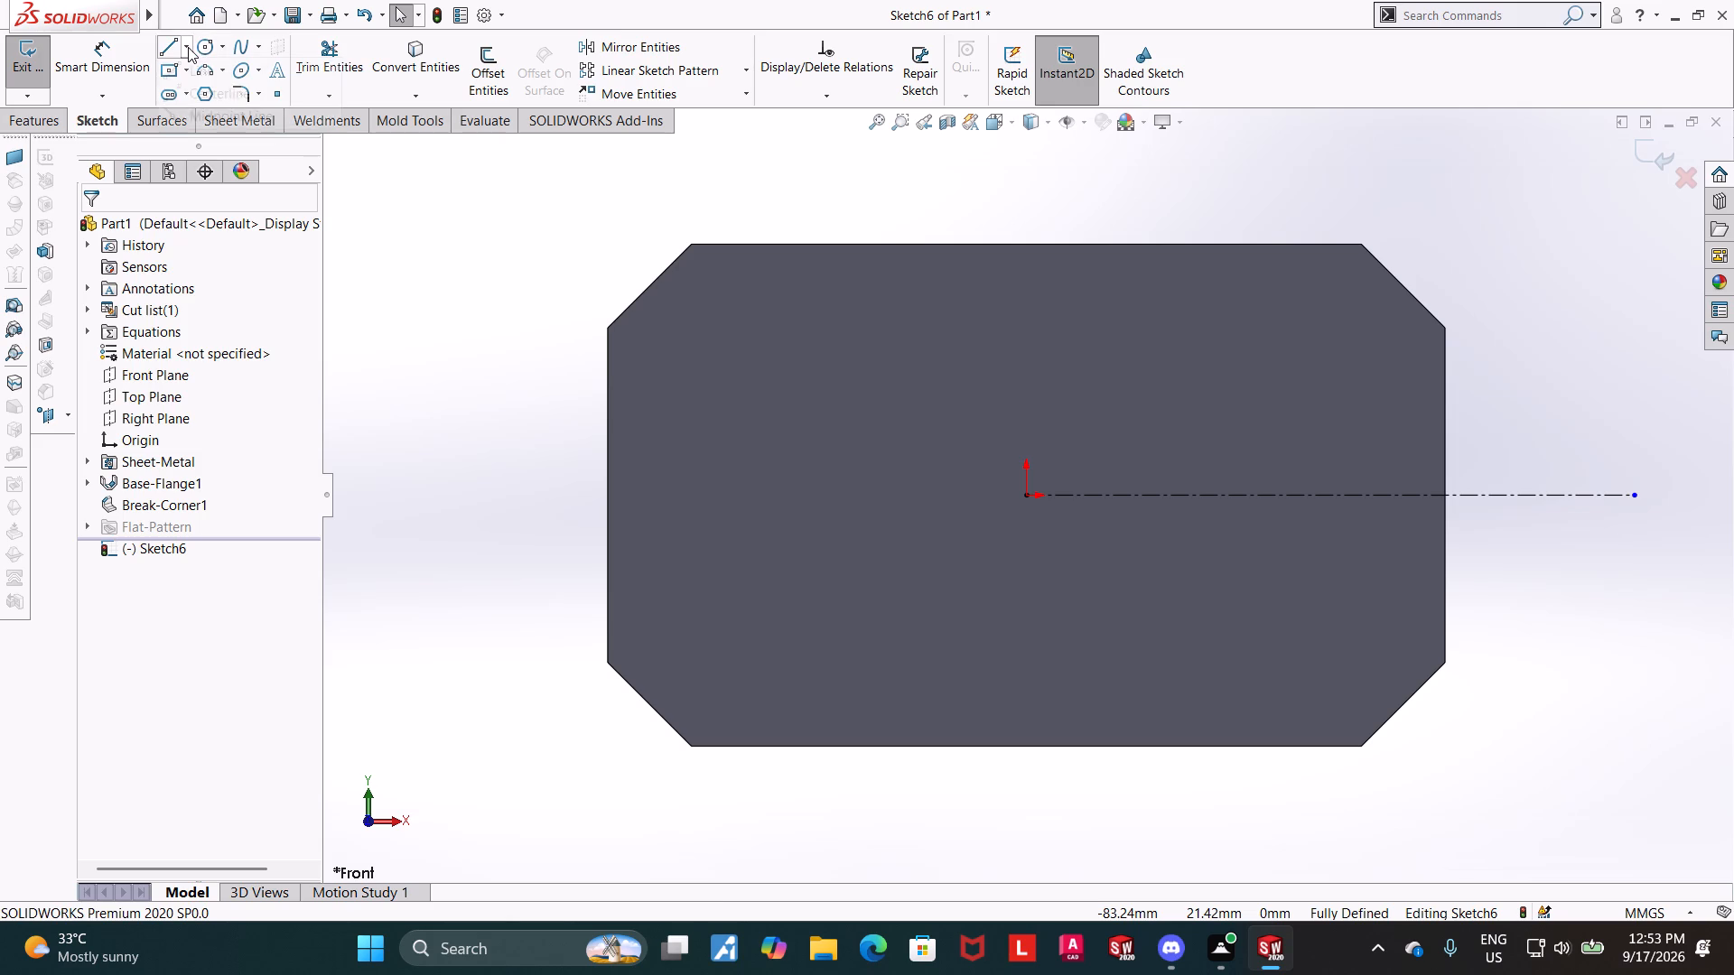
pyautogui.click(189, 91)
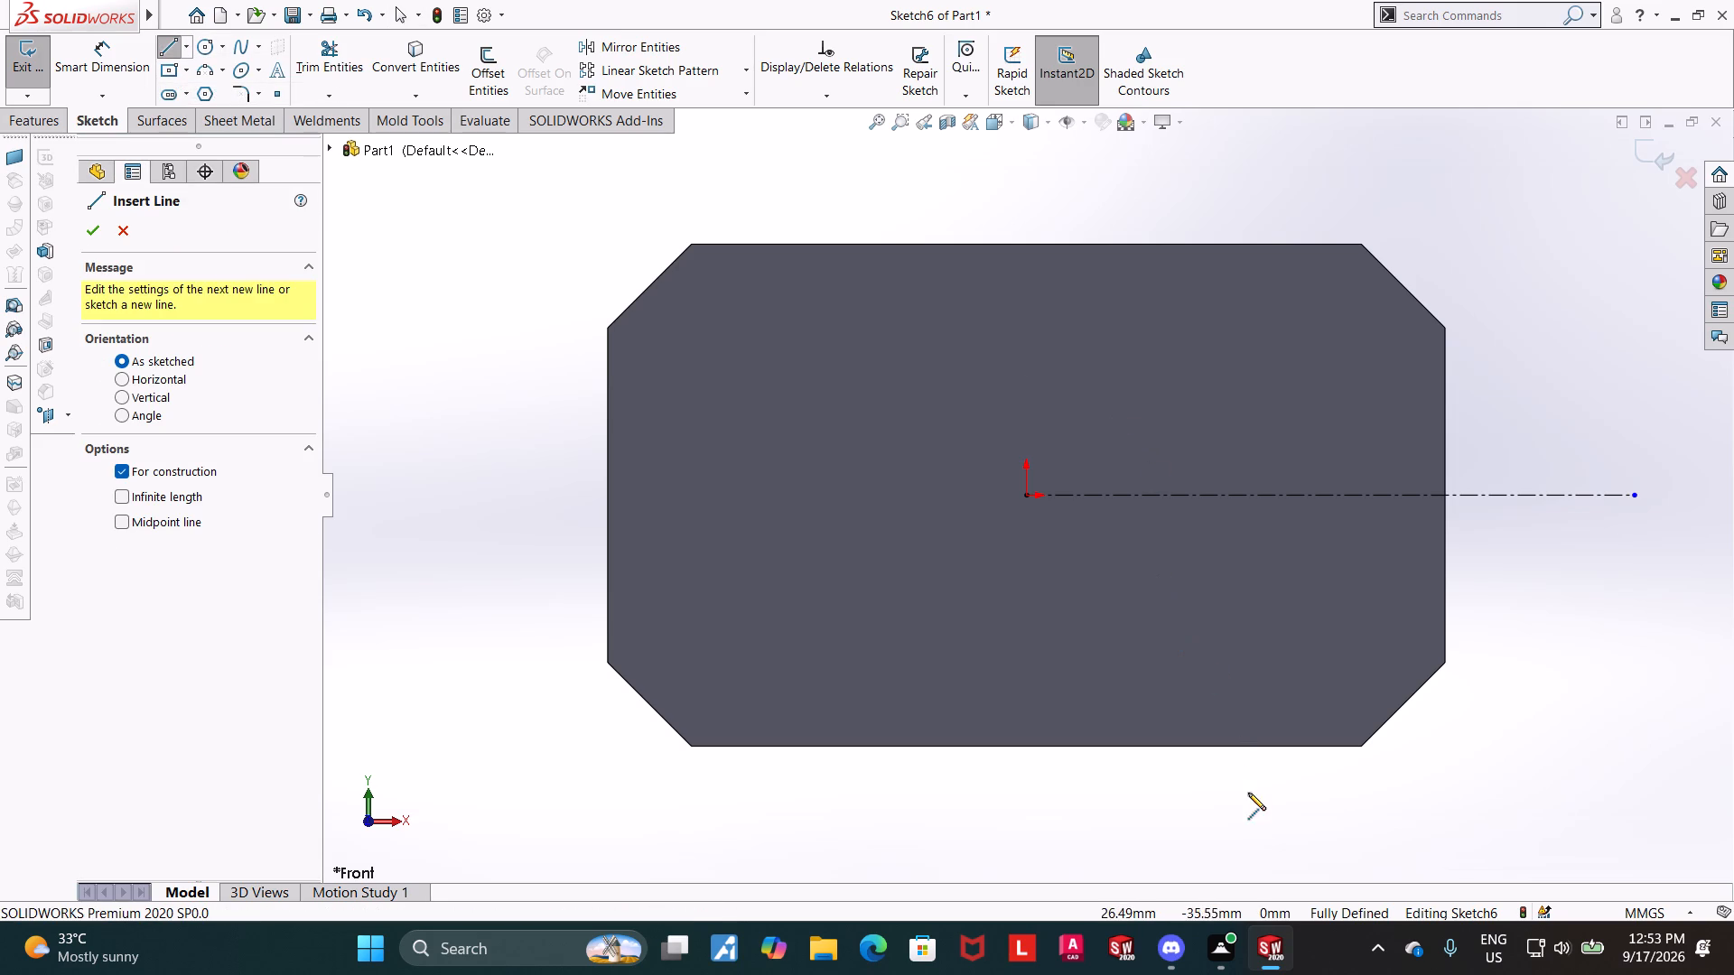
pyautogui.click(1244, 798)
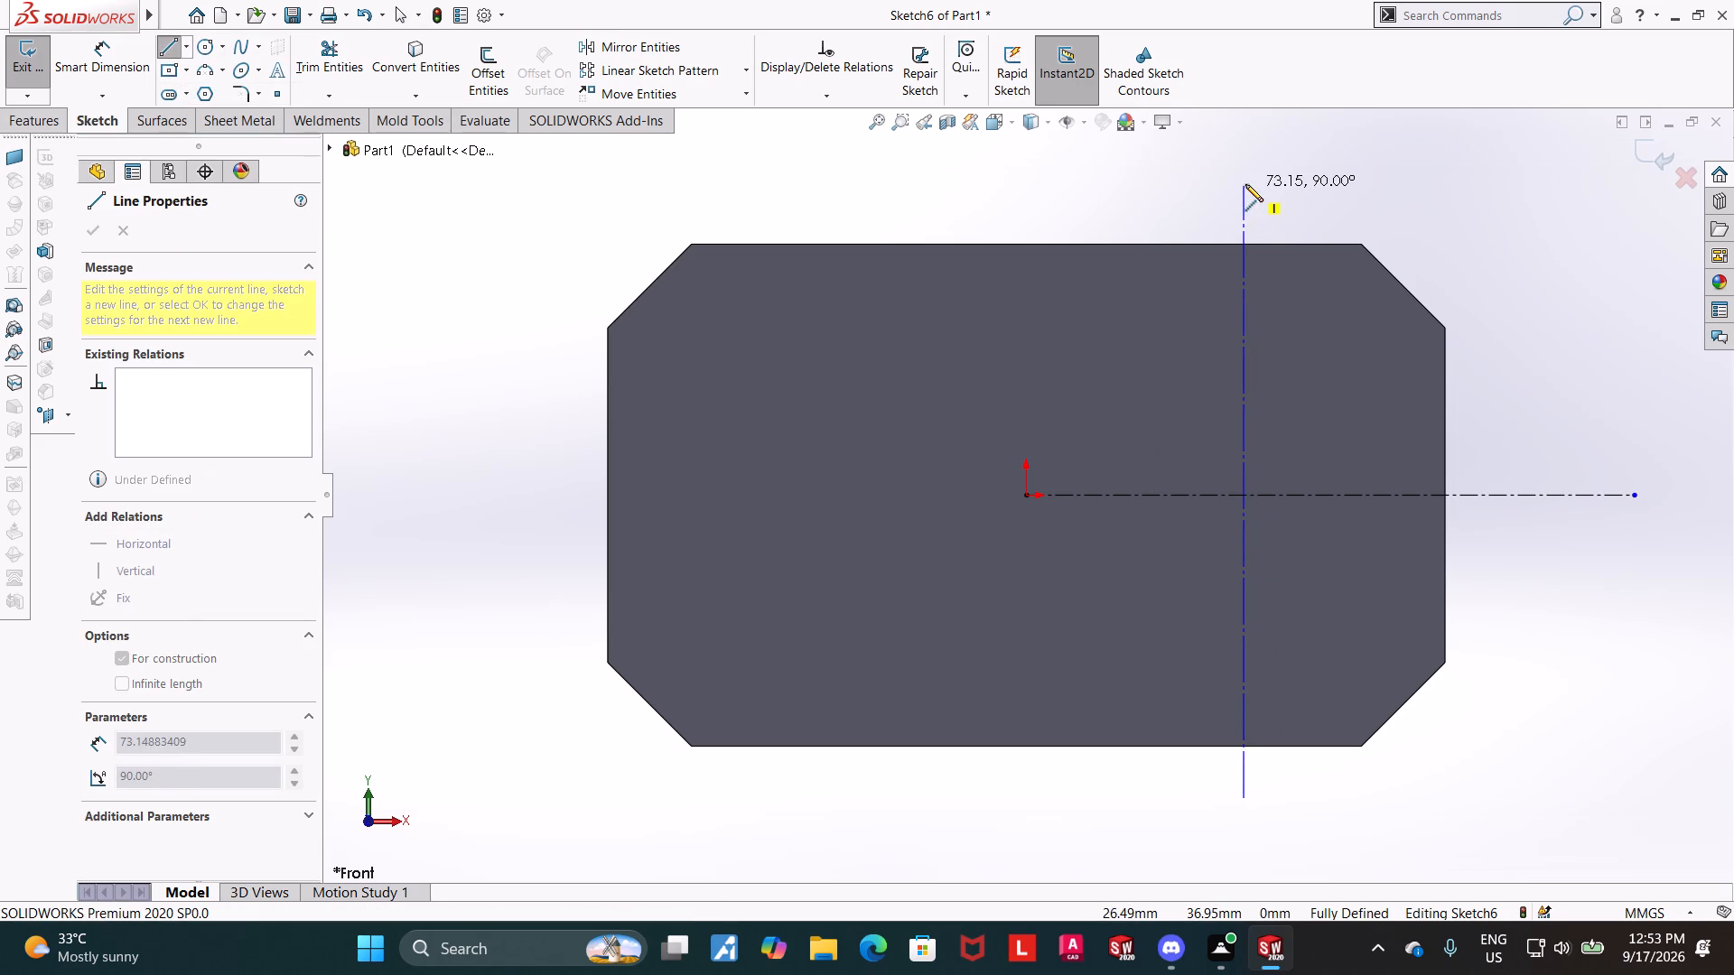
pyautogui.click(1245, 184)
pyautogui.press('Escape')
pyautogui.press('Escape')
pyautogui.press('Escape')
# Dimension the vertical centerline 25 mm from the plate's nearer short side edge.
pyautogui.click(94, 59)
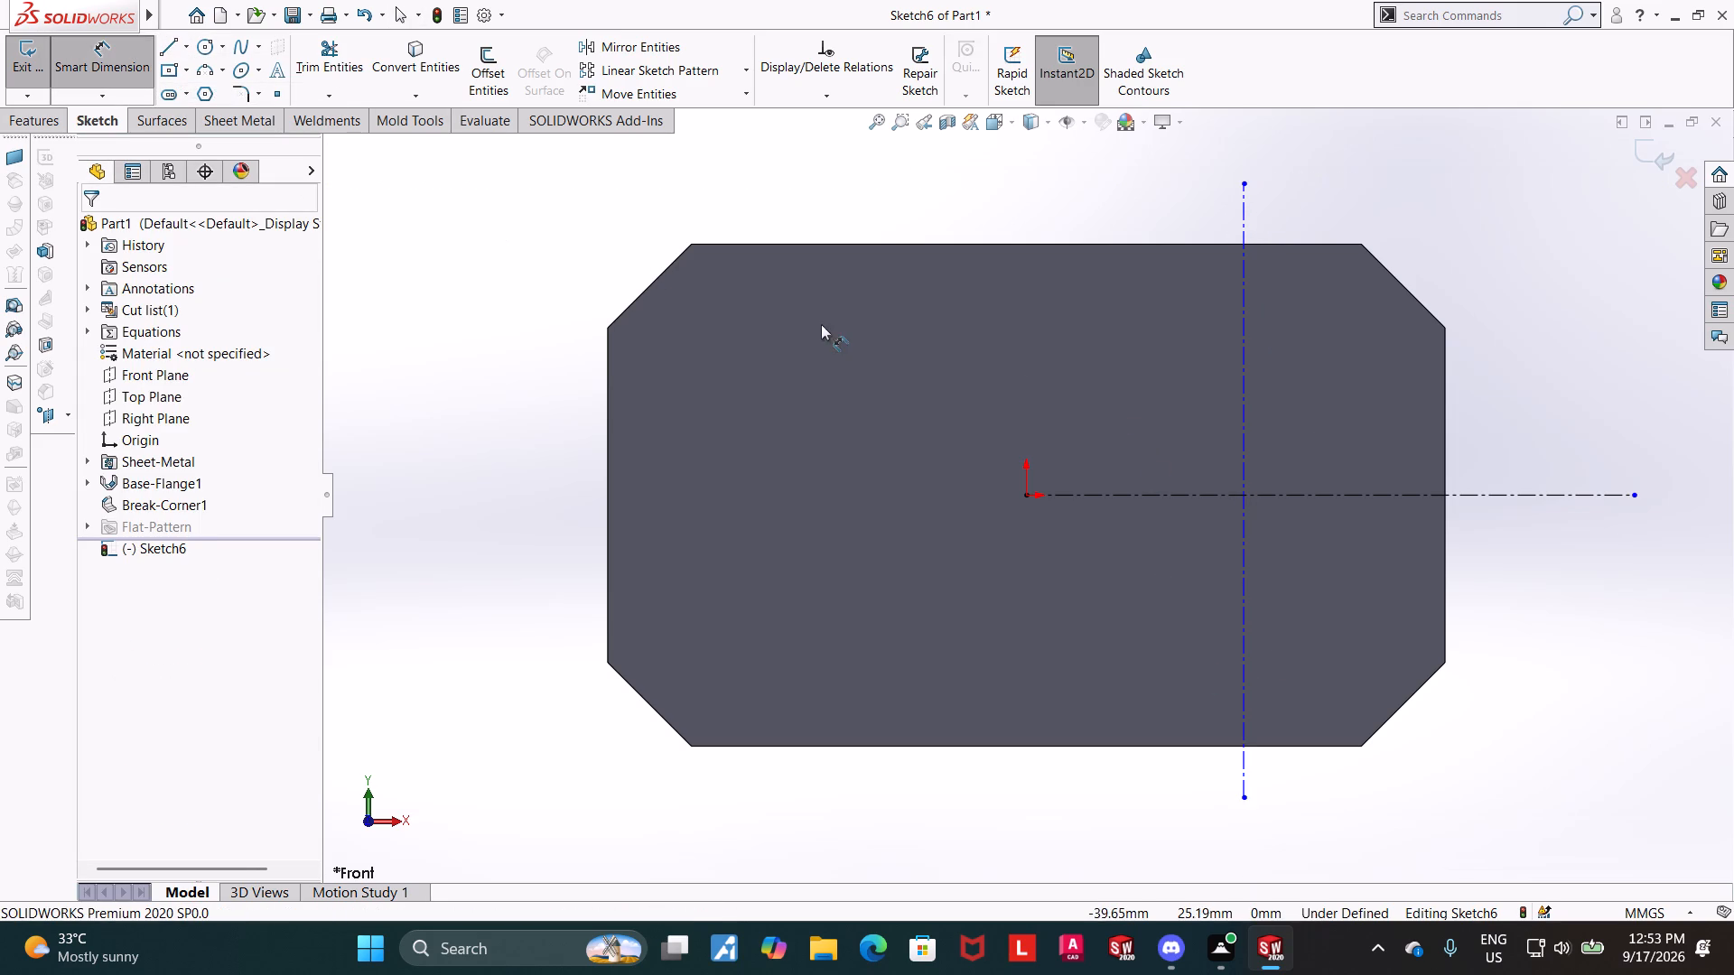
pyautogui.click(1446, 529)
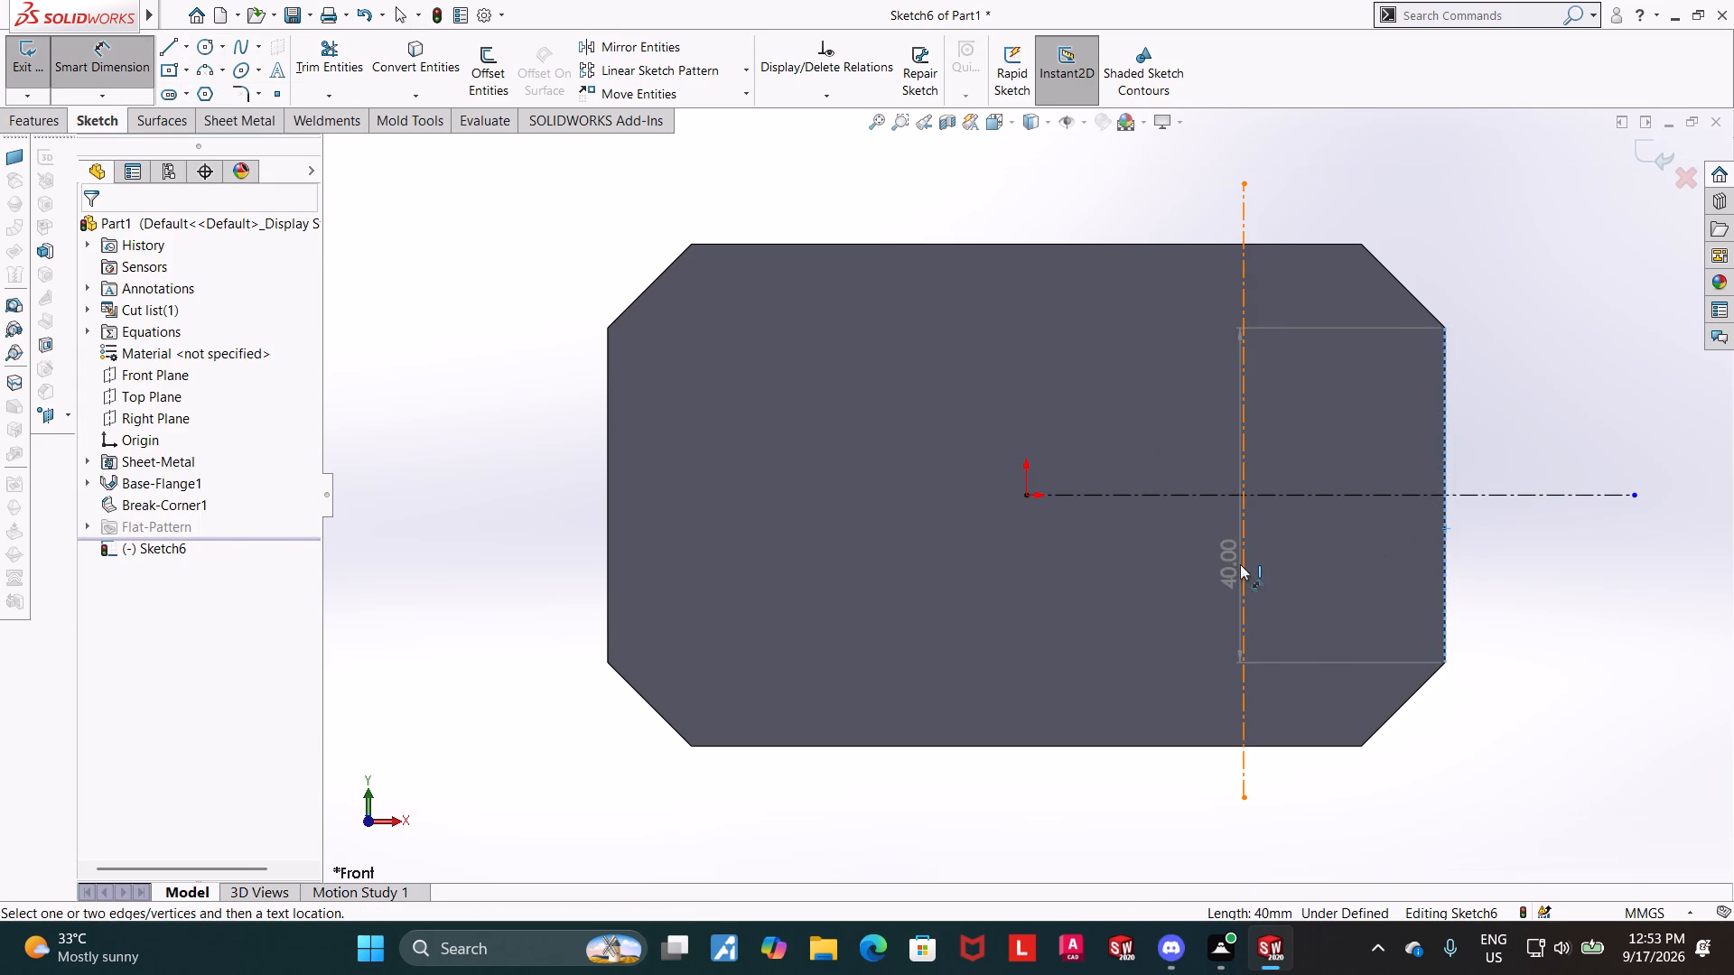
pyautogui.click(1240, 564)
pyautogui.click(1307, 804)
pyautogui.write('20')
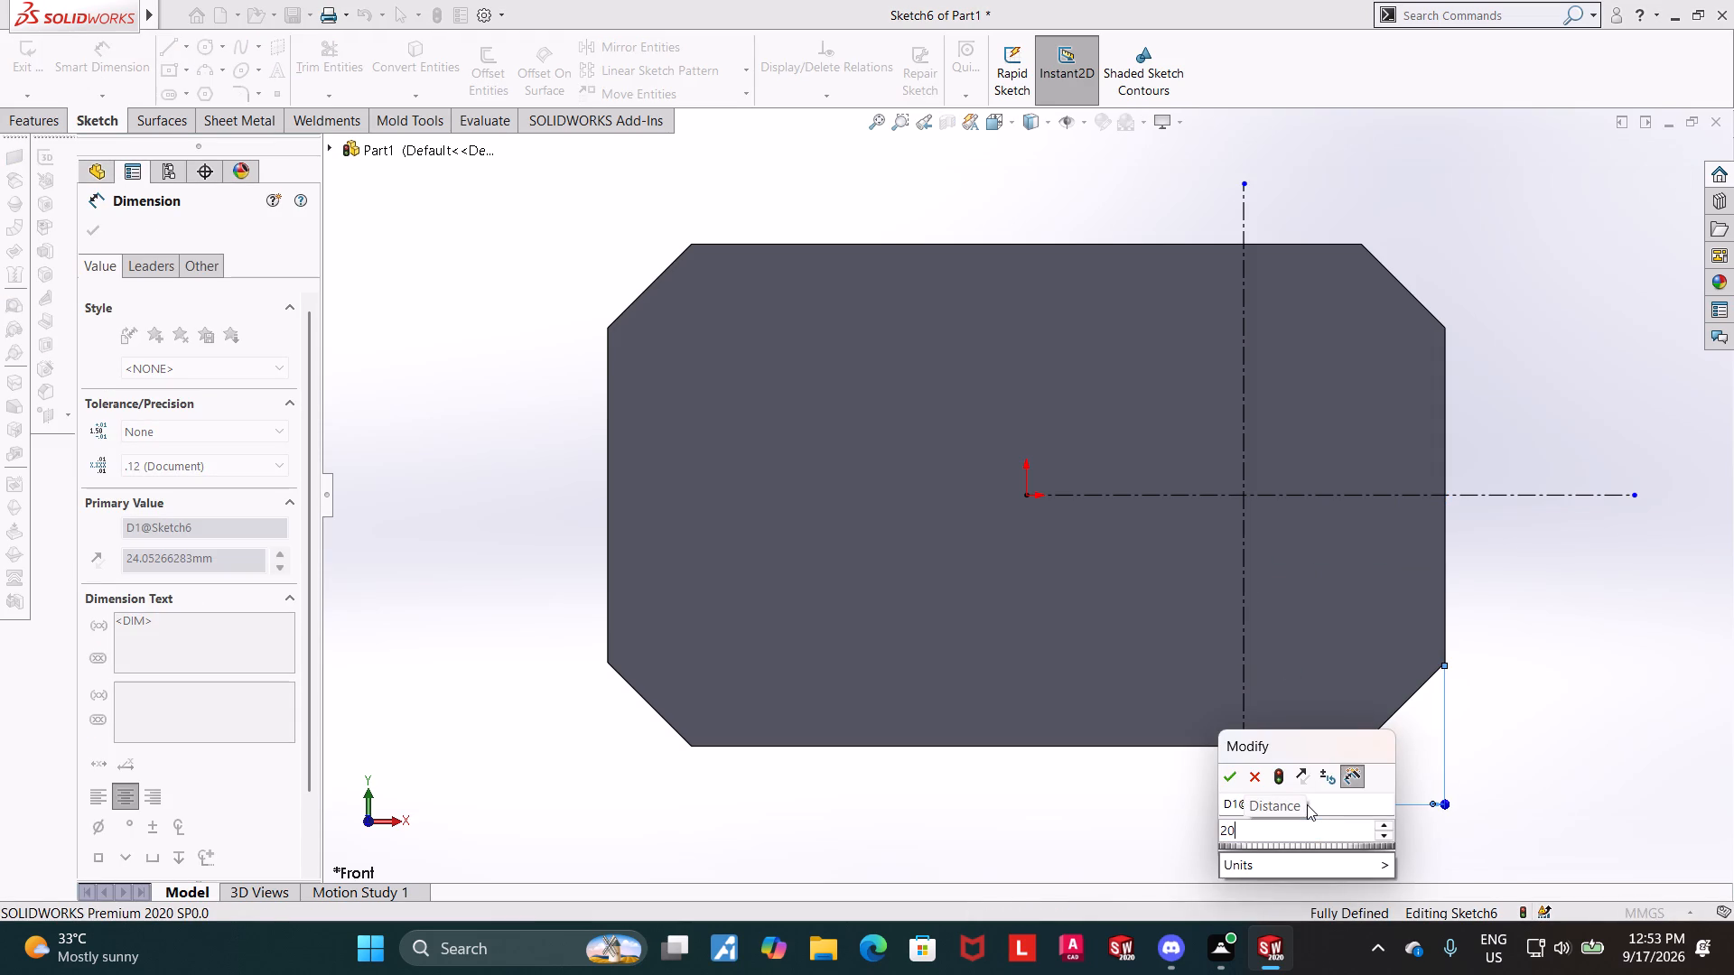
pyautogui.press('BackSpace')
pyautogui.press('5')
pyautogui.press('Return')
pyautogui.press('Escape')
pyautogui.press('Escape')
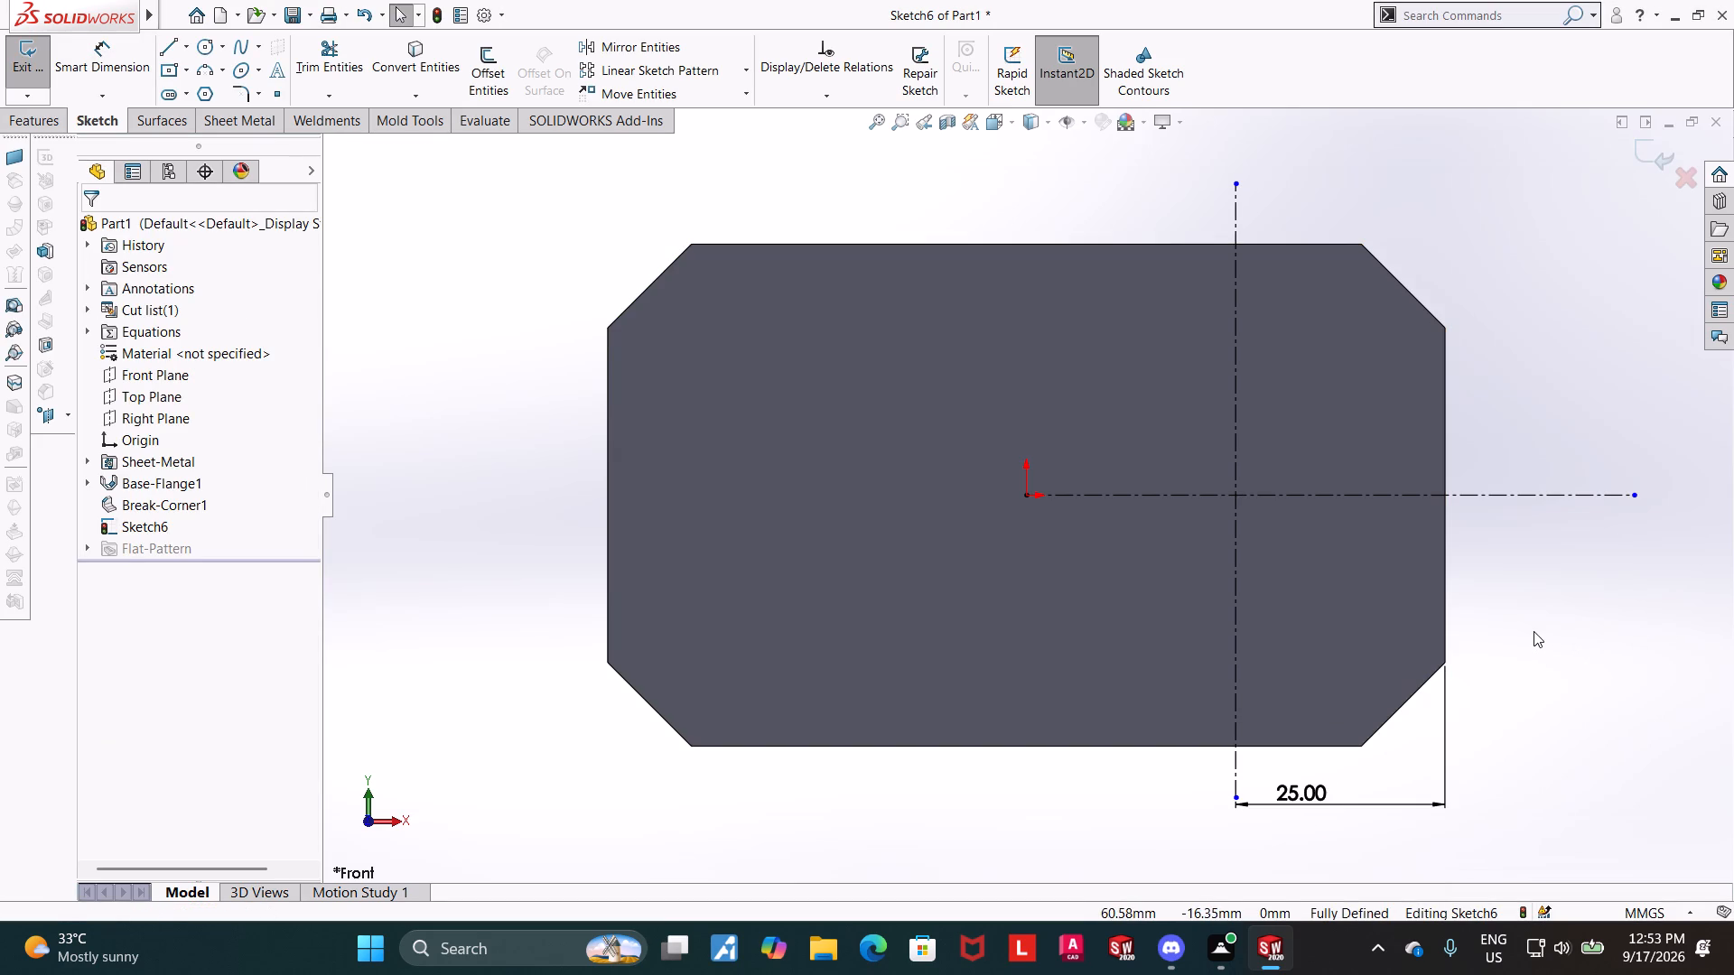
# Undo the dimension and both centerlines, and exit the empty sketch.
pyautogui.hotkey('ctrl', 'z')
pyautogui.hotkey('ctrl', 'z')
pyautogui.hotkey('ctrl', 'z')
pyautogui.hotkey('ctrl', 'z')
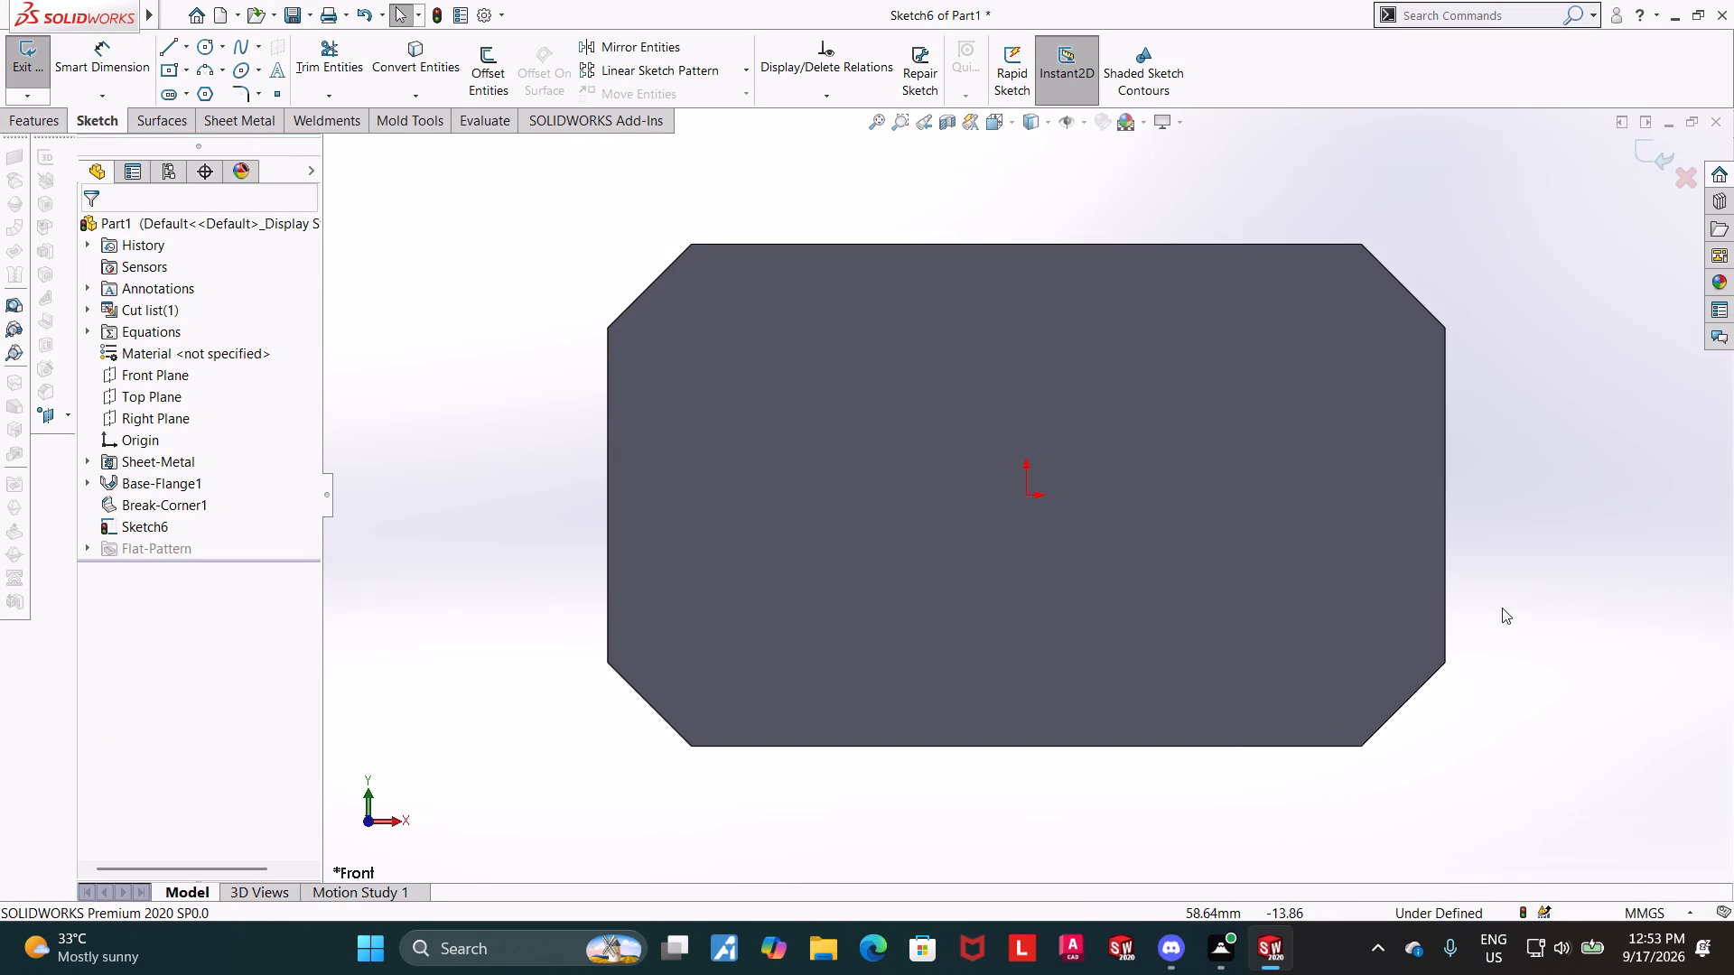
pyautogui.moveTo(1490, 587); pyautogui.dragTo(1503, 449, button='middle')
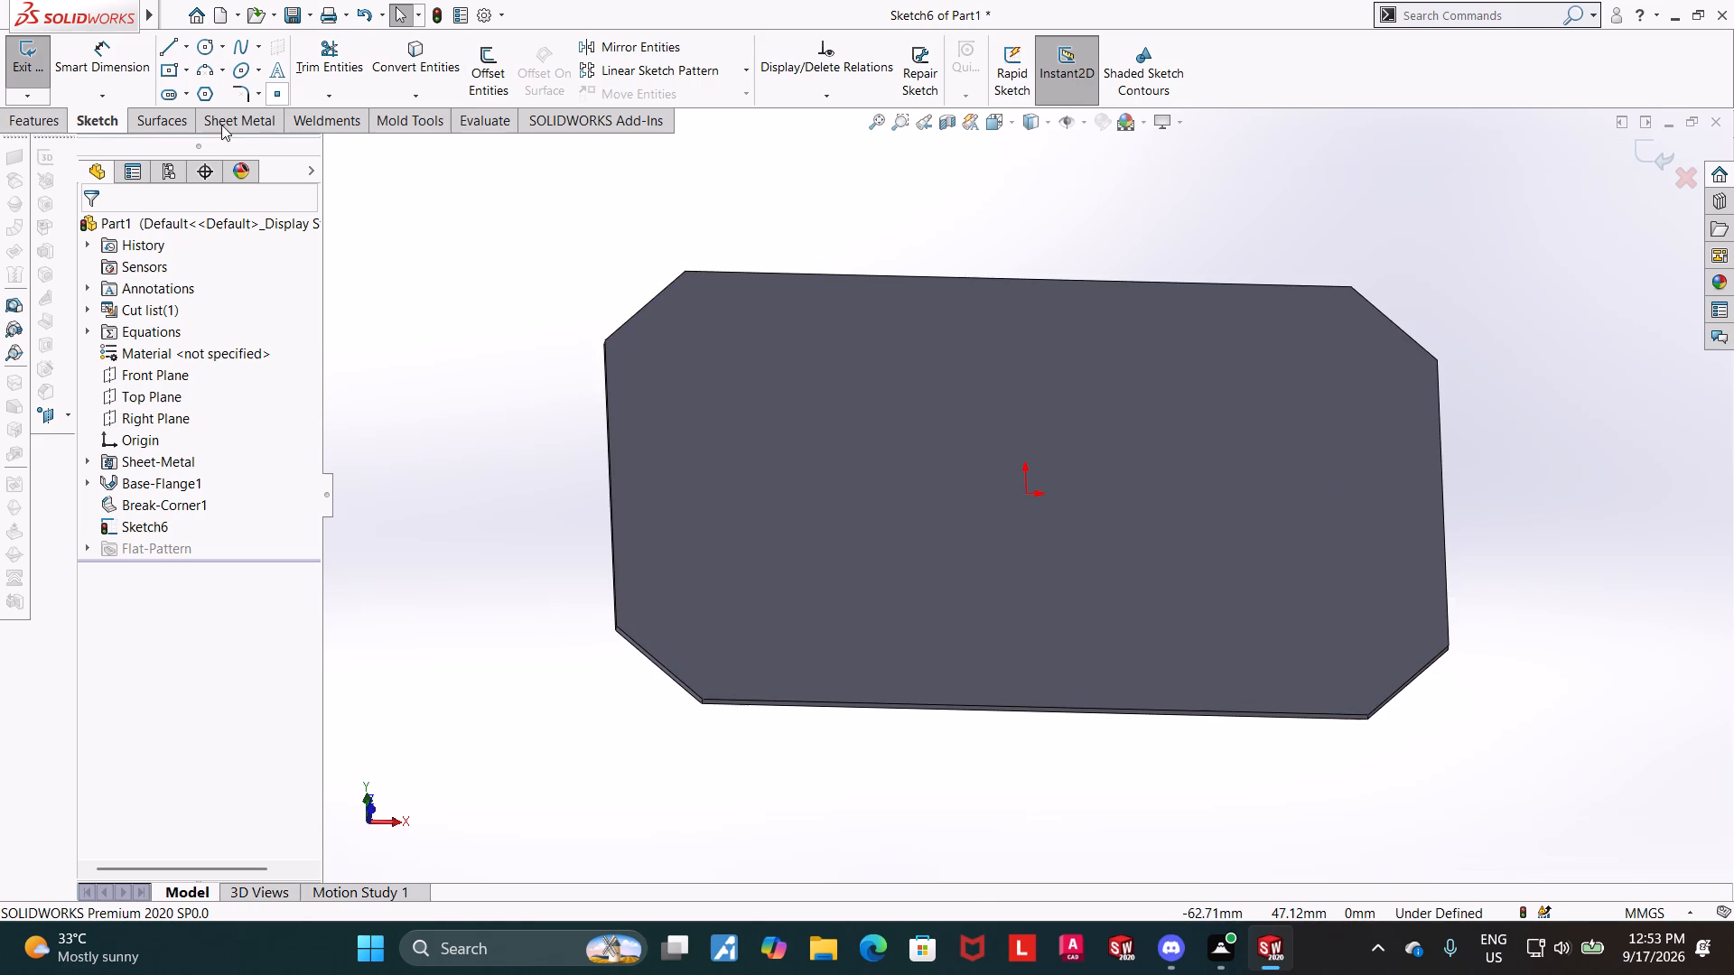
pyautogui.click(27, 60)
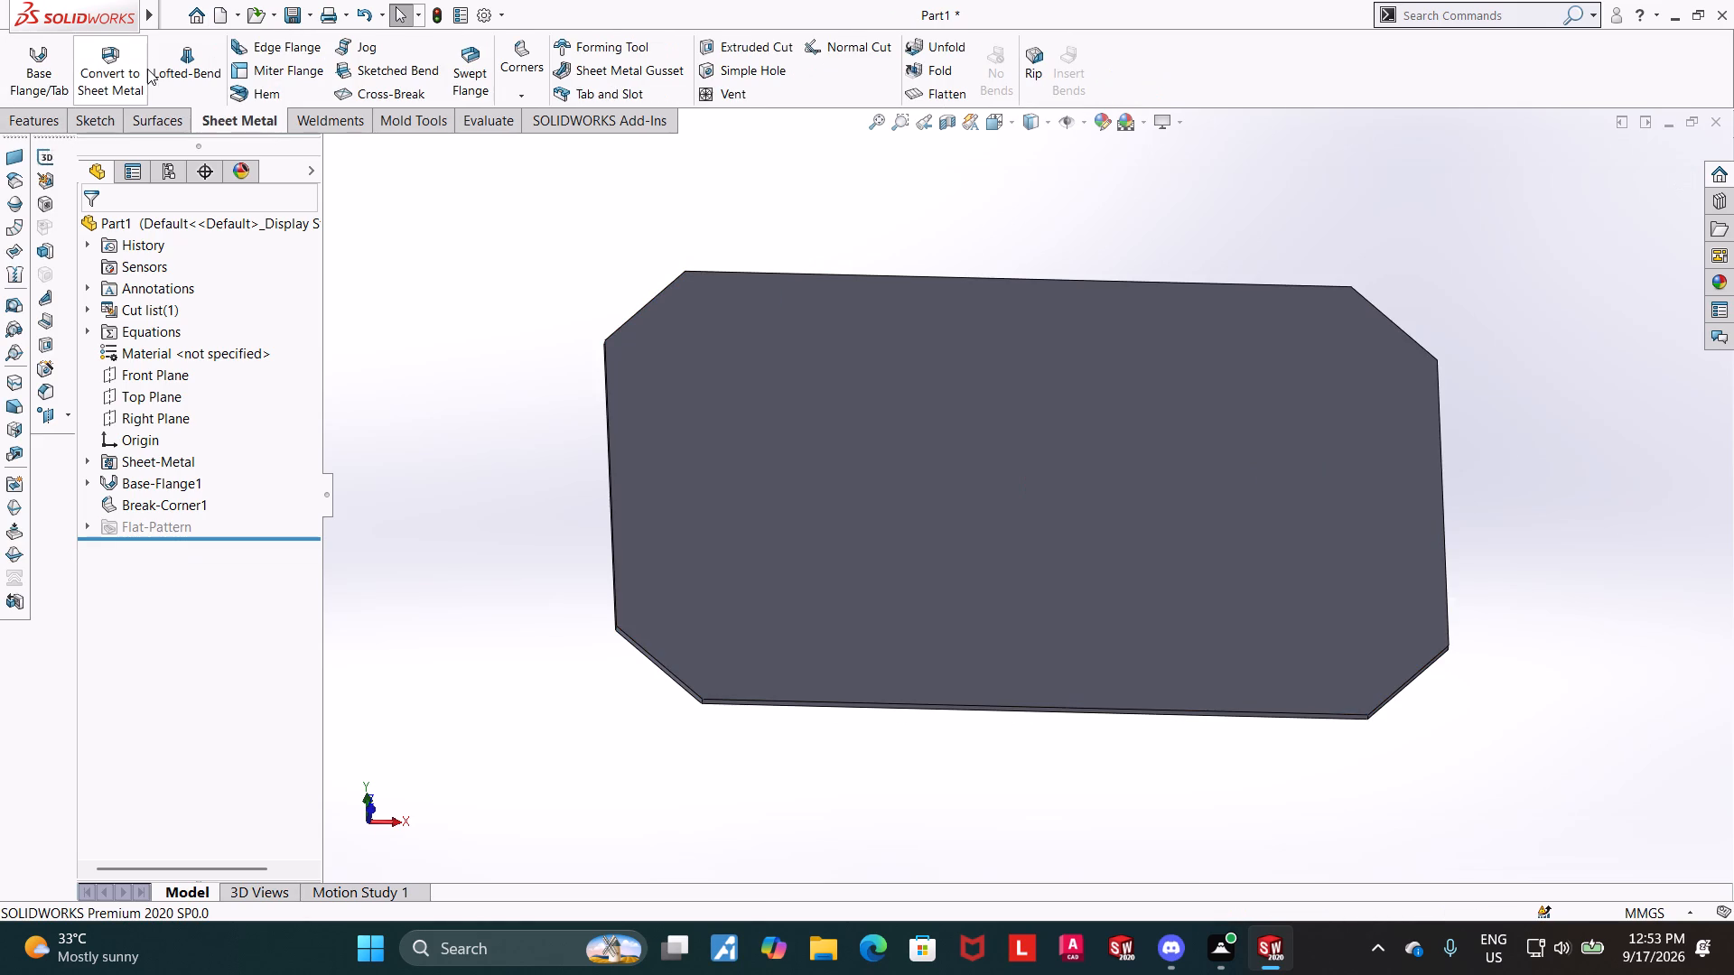
# Start an Edge Flange on the plate's four straight side edges at 90 degrees and set the flange length to 12 mm.
pyautogui.click(282, 42)
pyautogui.moveTo(463, 515); pyautogui.dragTo(498, 345, button='middle')
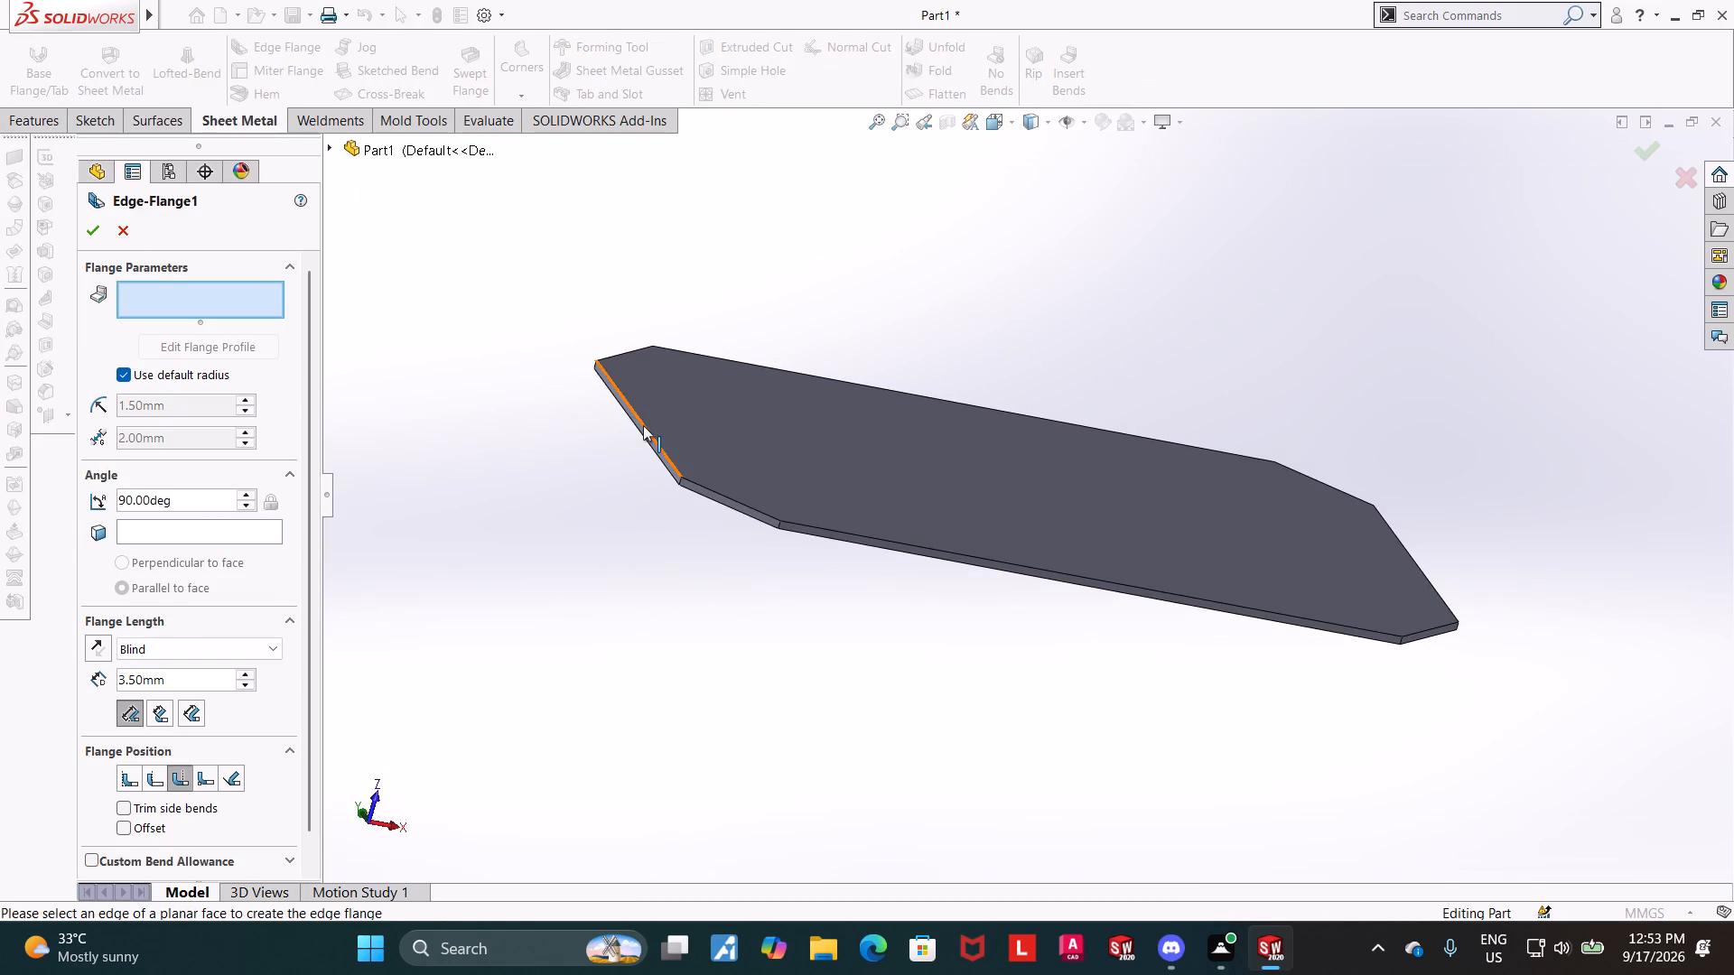
pyautogui.click(643, 425)
pyautogui.click(832, 316)
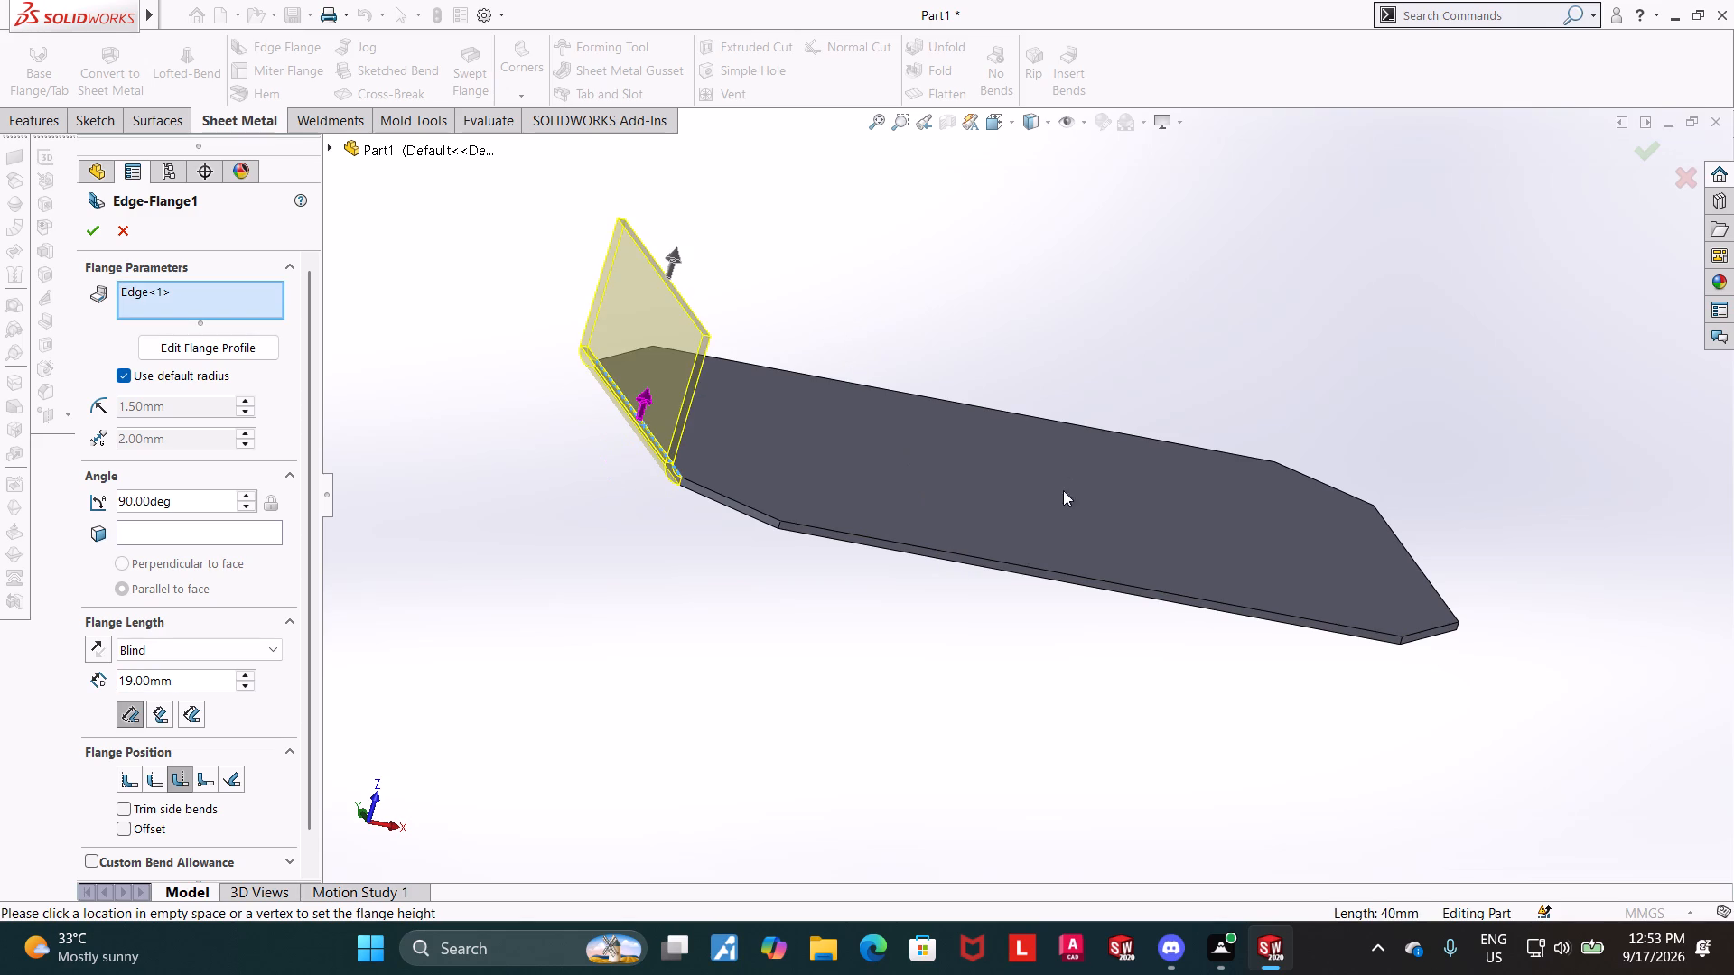
pyautogui.click(1014, 563)
pyautogui.click(1058, 325)
pyautogui.moveTo(1725, 594); pyautogui.dragTo(1673, 608, button='middle')
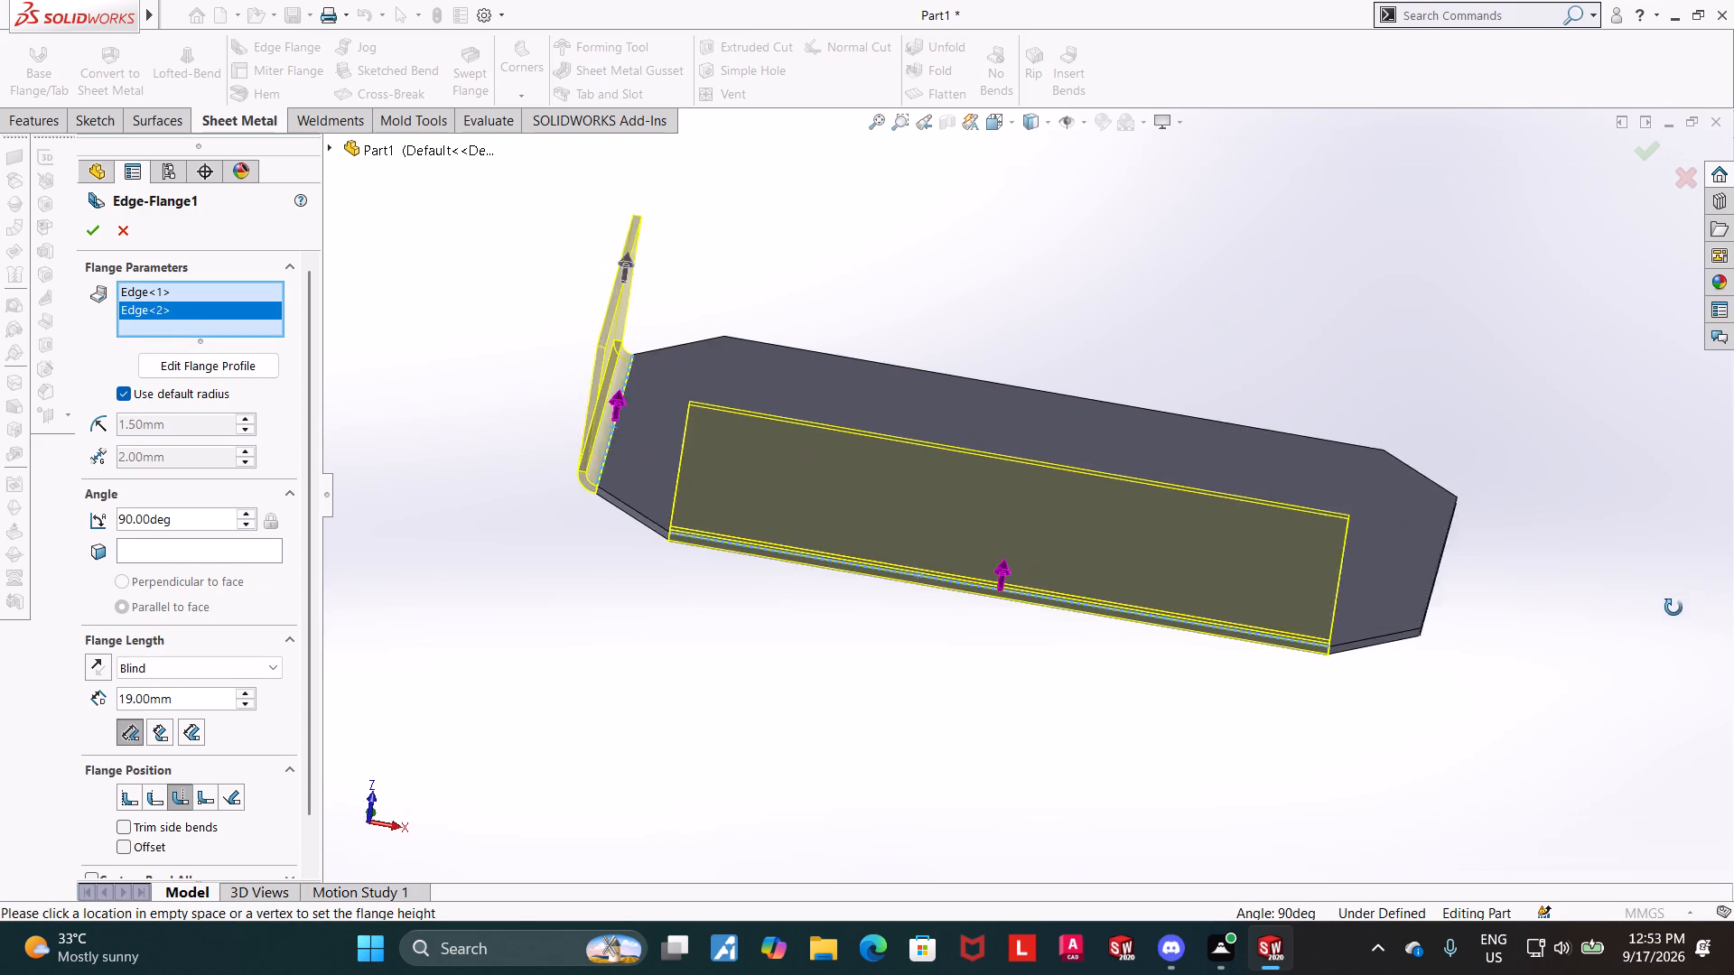
pyautogui.moveTo(1673, 608); pyautogui.dragTo(1663, 615, button='middle')
pyautogui.click(1442, 544)
pyautogui.moveTo(1552, 322); pyautogui.dragTo(1469, 494, button='middle')
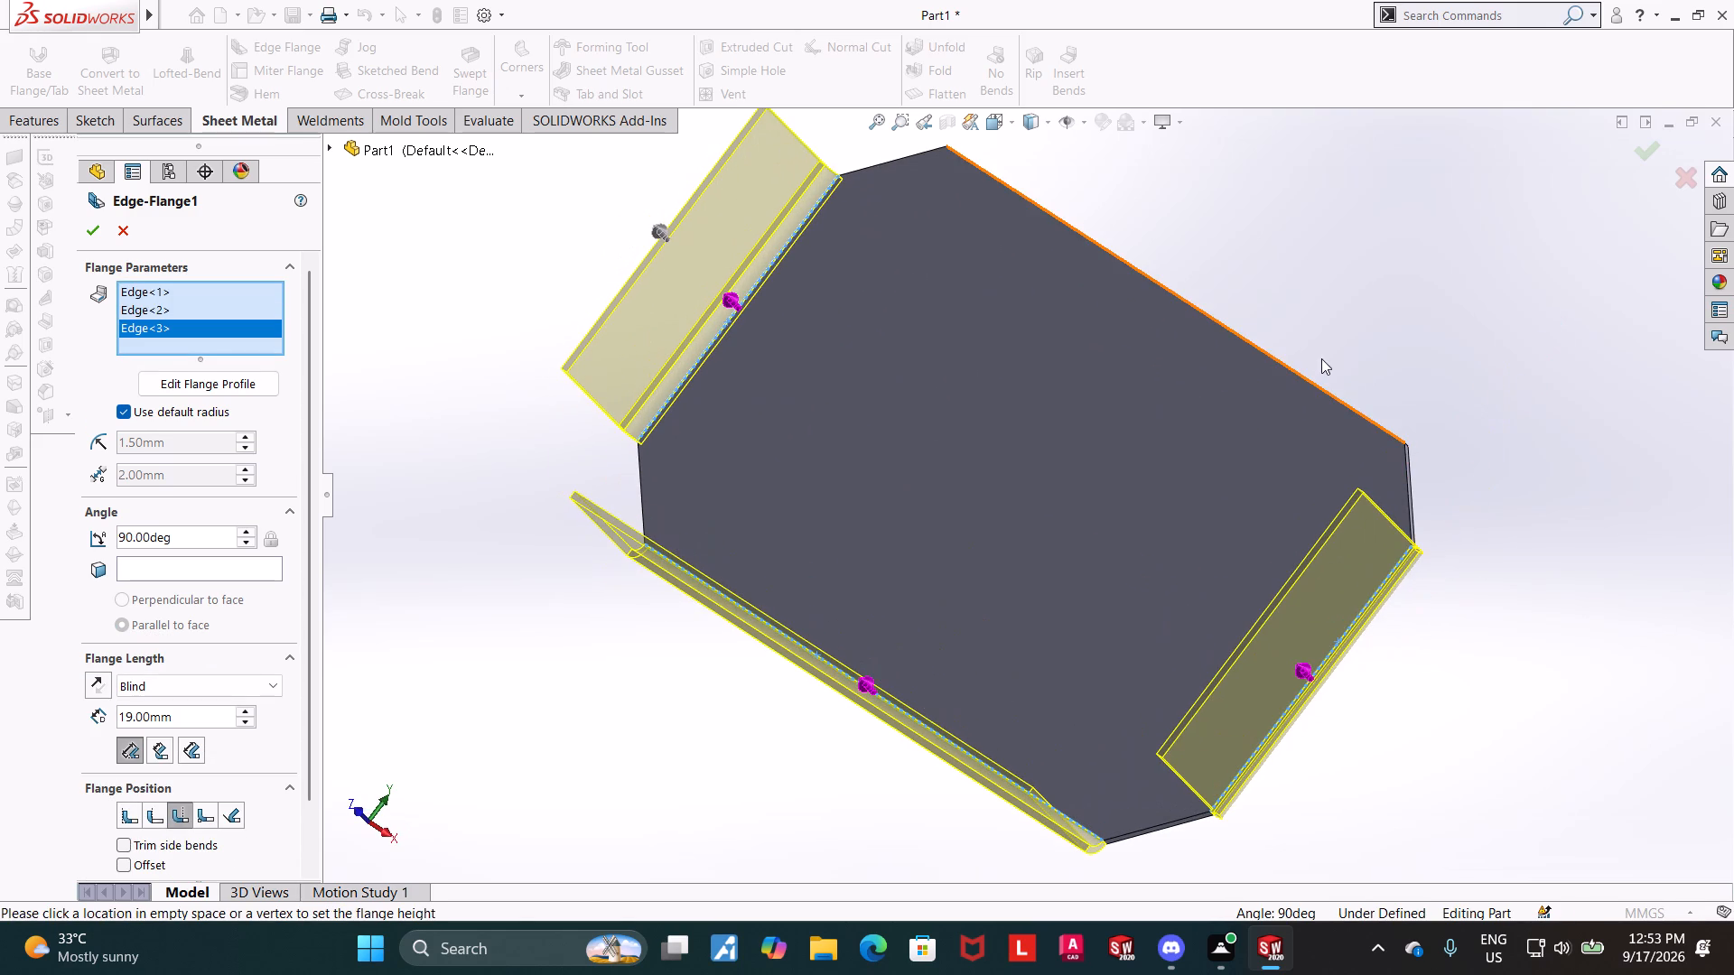
pyautogui.click(1291, 371)
pyautogui.click(1227, 267)
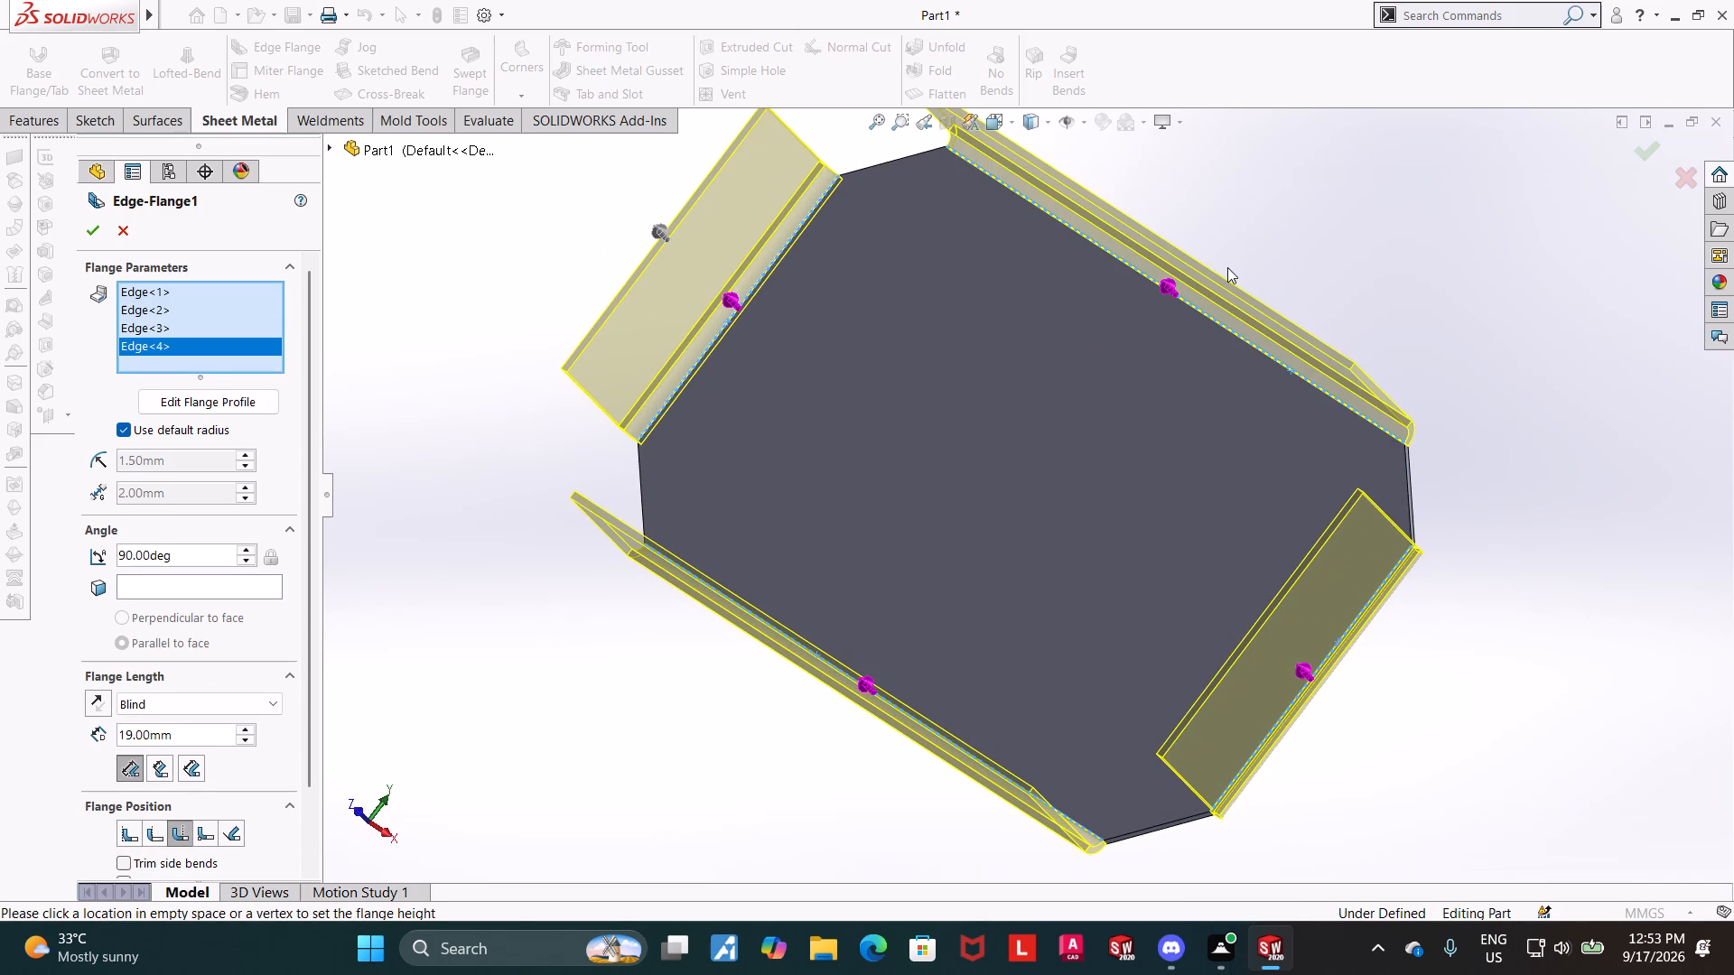
pyautogui.moveTo(192, 738); pyautogui.dragTo(88, 741)
pyautogui.write('12')
pyautogui.press('Return')
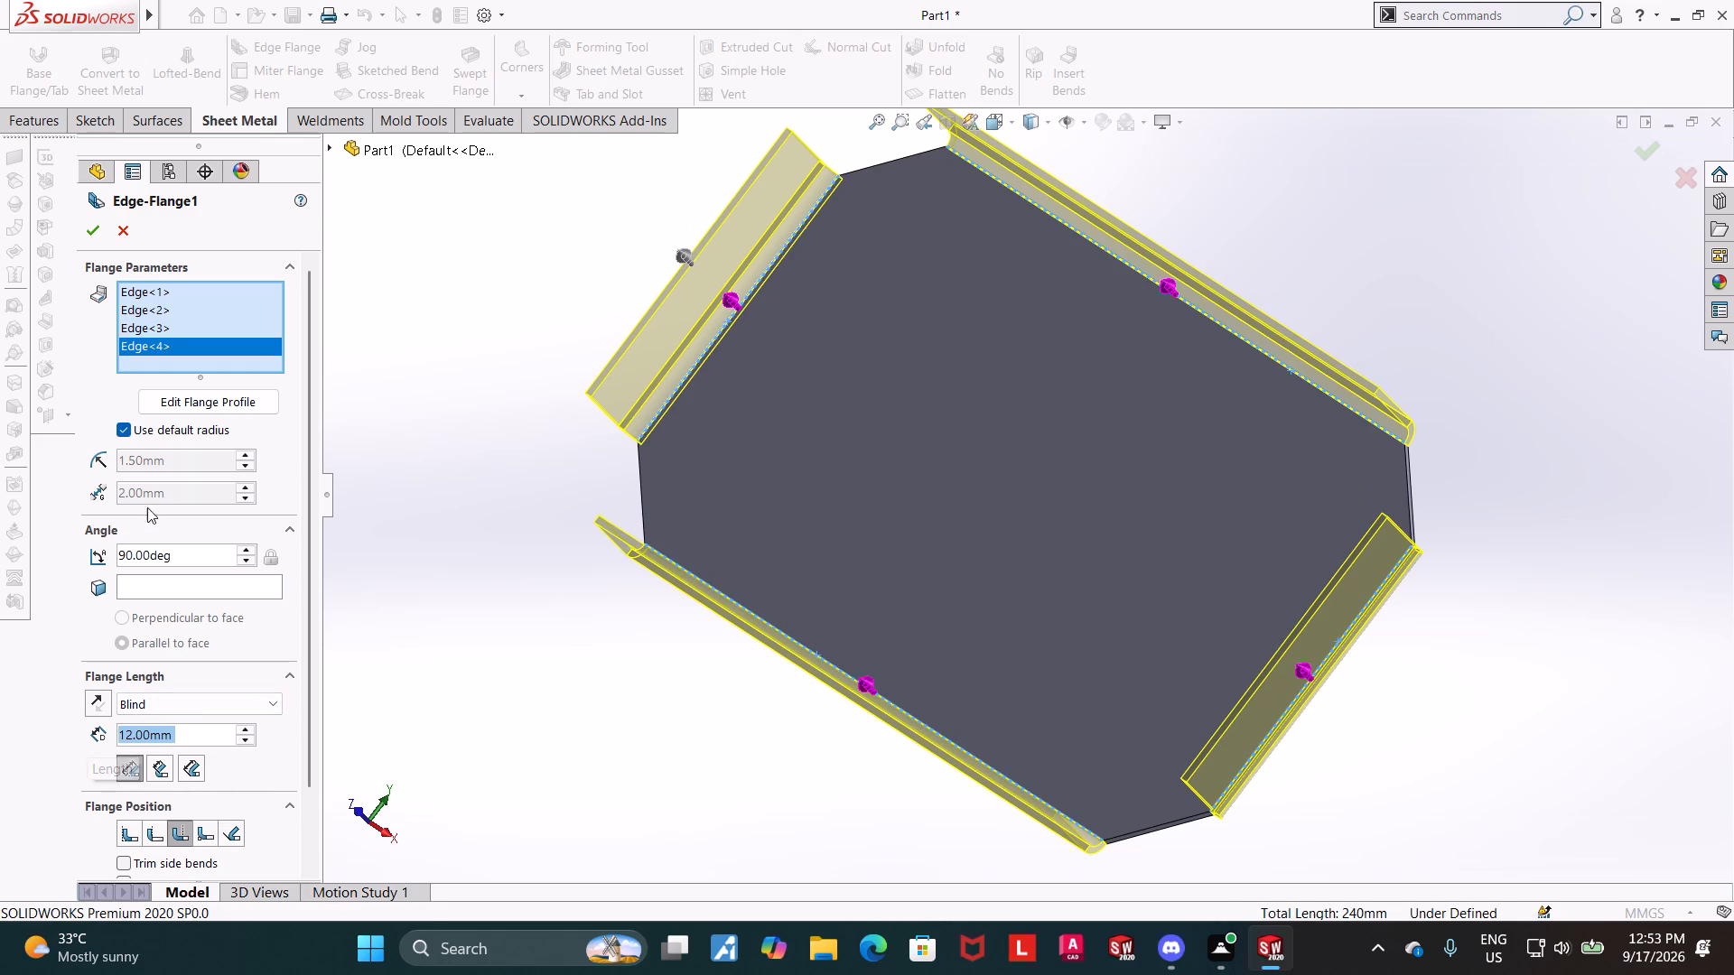
# Turn off the default radius for the edge flange and set its bend radius to 100 mm.
pyautogui.click(122, 433)
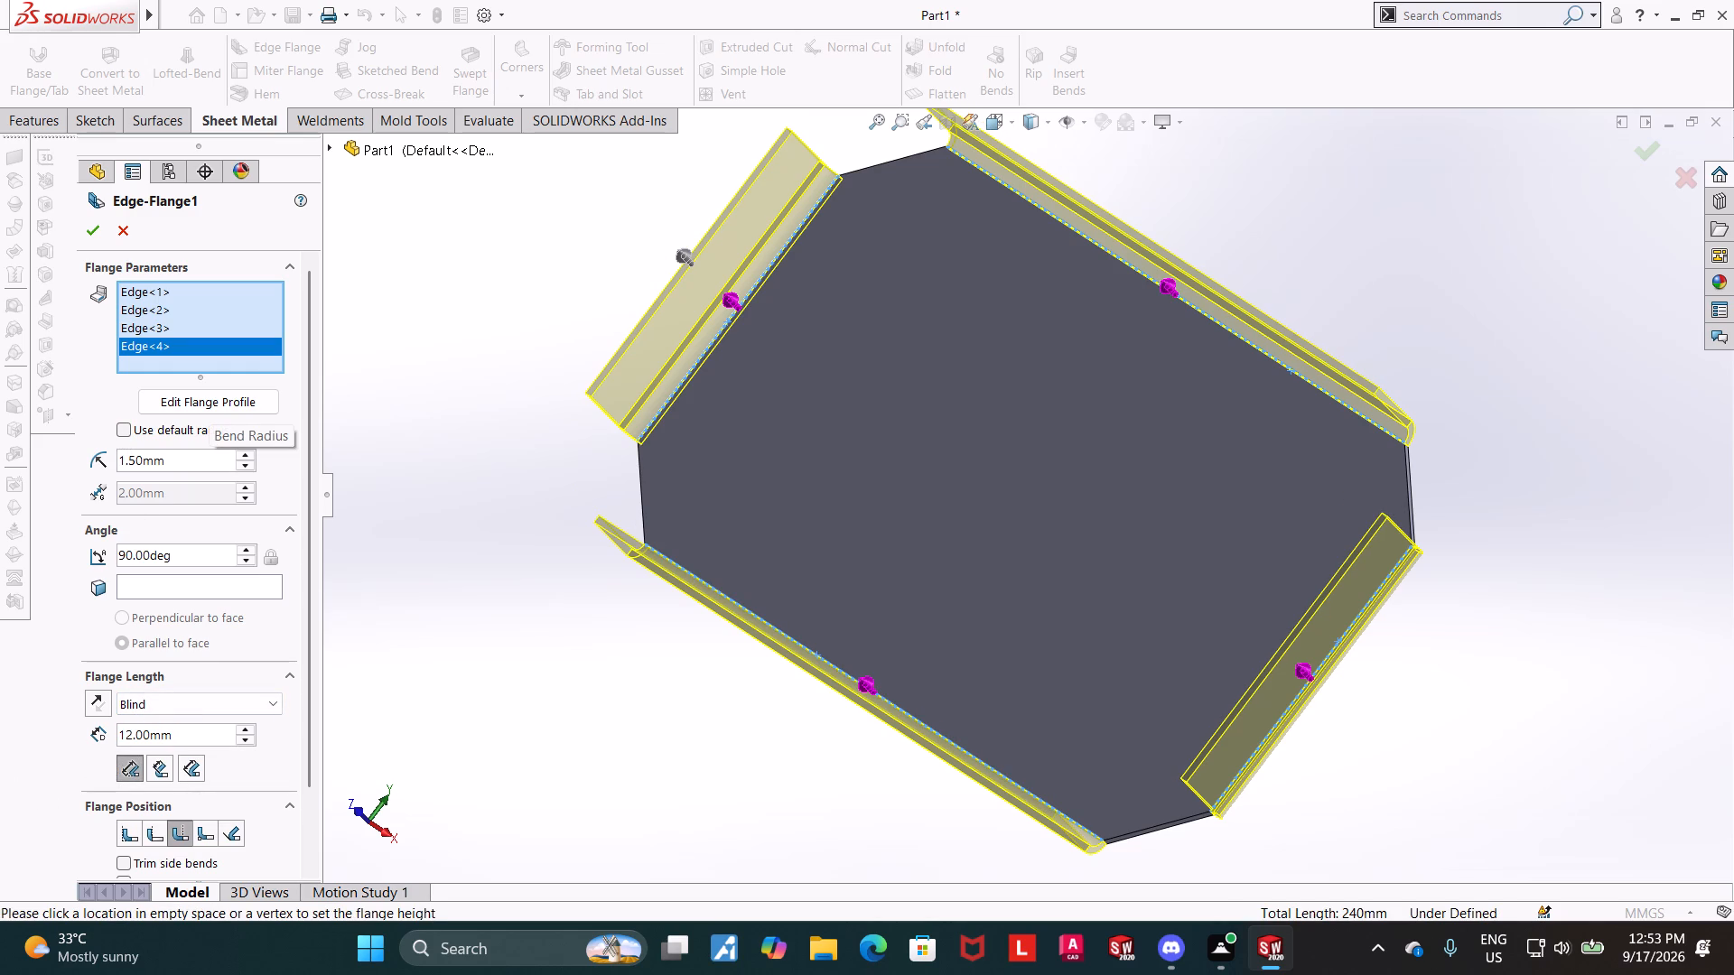
pyautogui.moveTo(191, 458); pyautogui.dragTo(51, 474)
pyautogui.press('1')
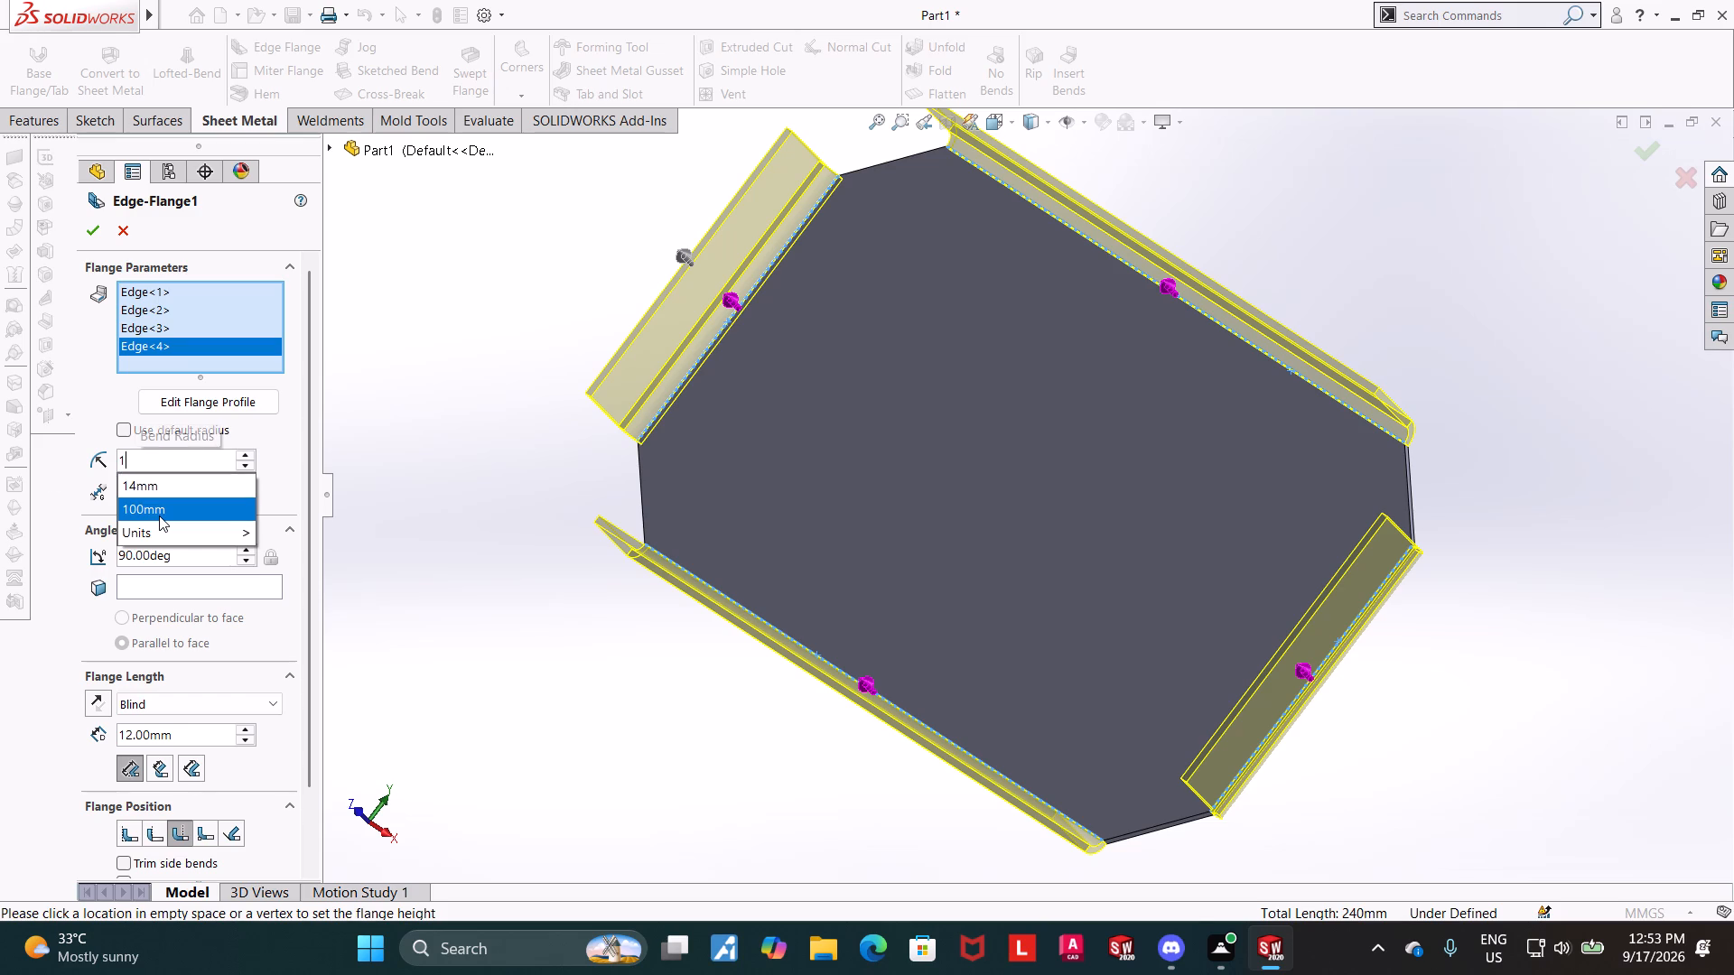
pyautogui.press('Return')
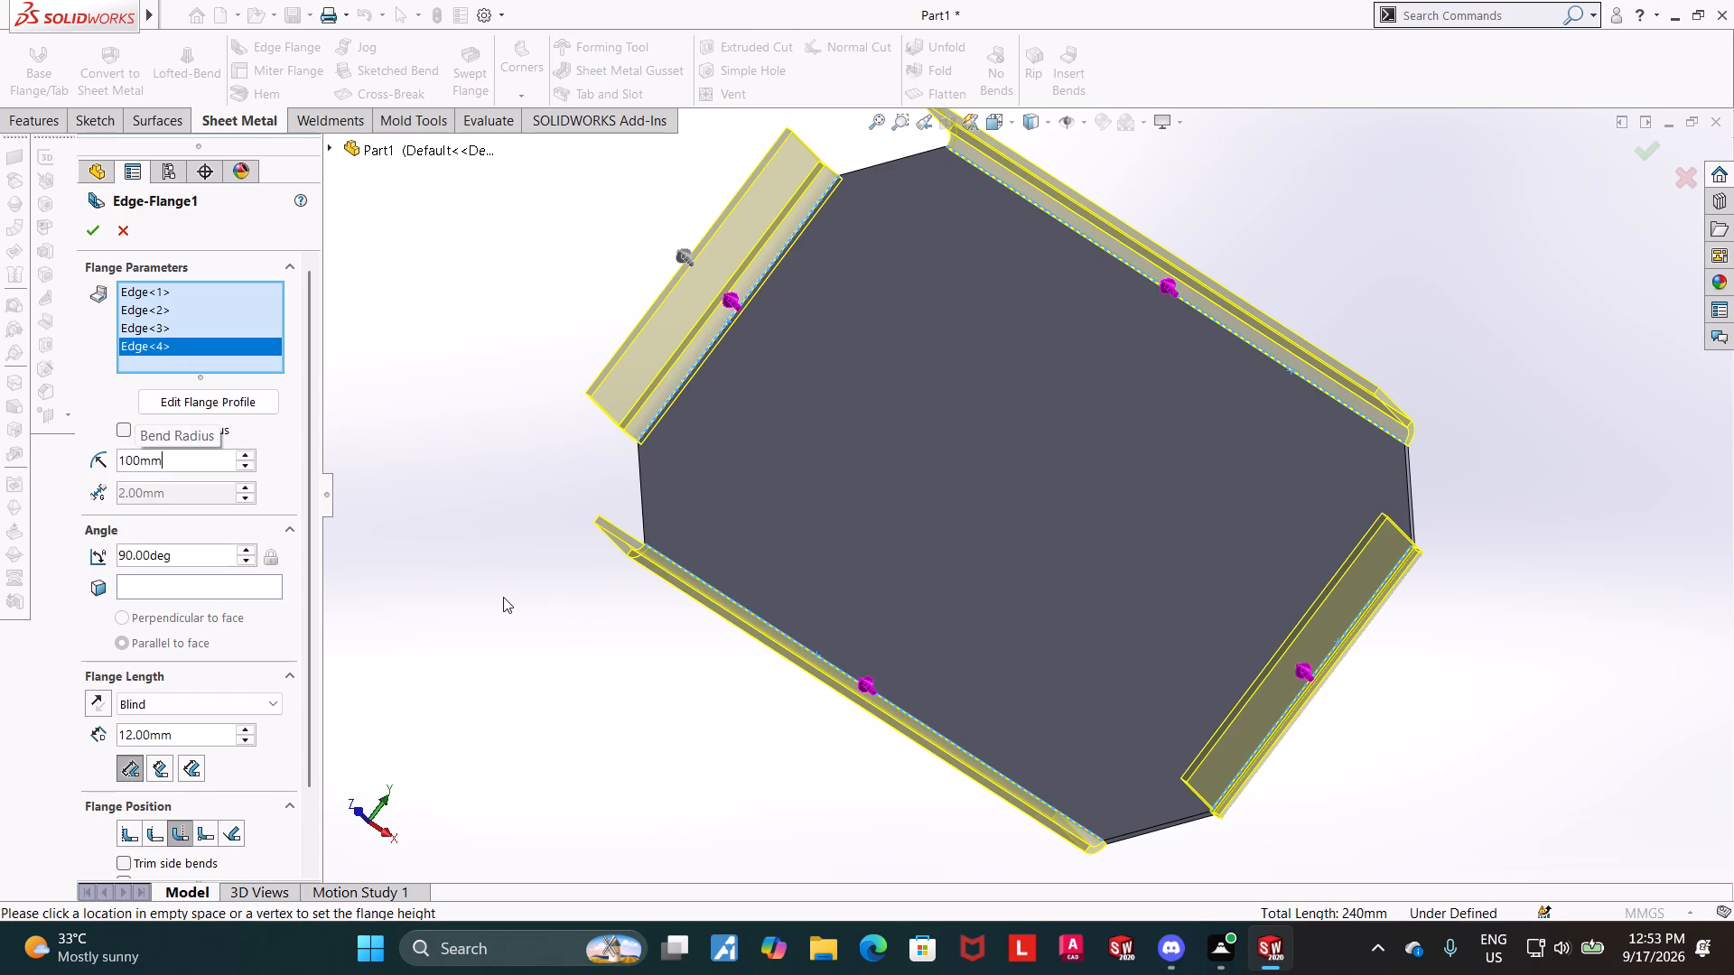
# Enable a custom relief type for the edge flange and set it to Tear.
pyautogui.scroll(-3, 267, 771)
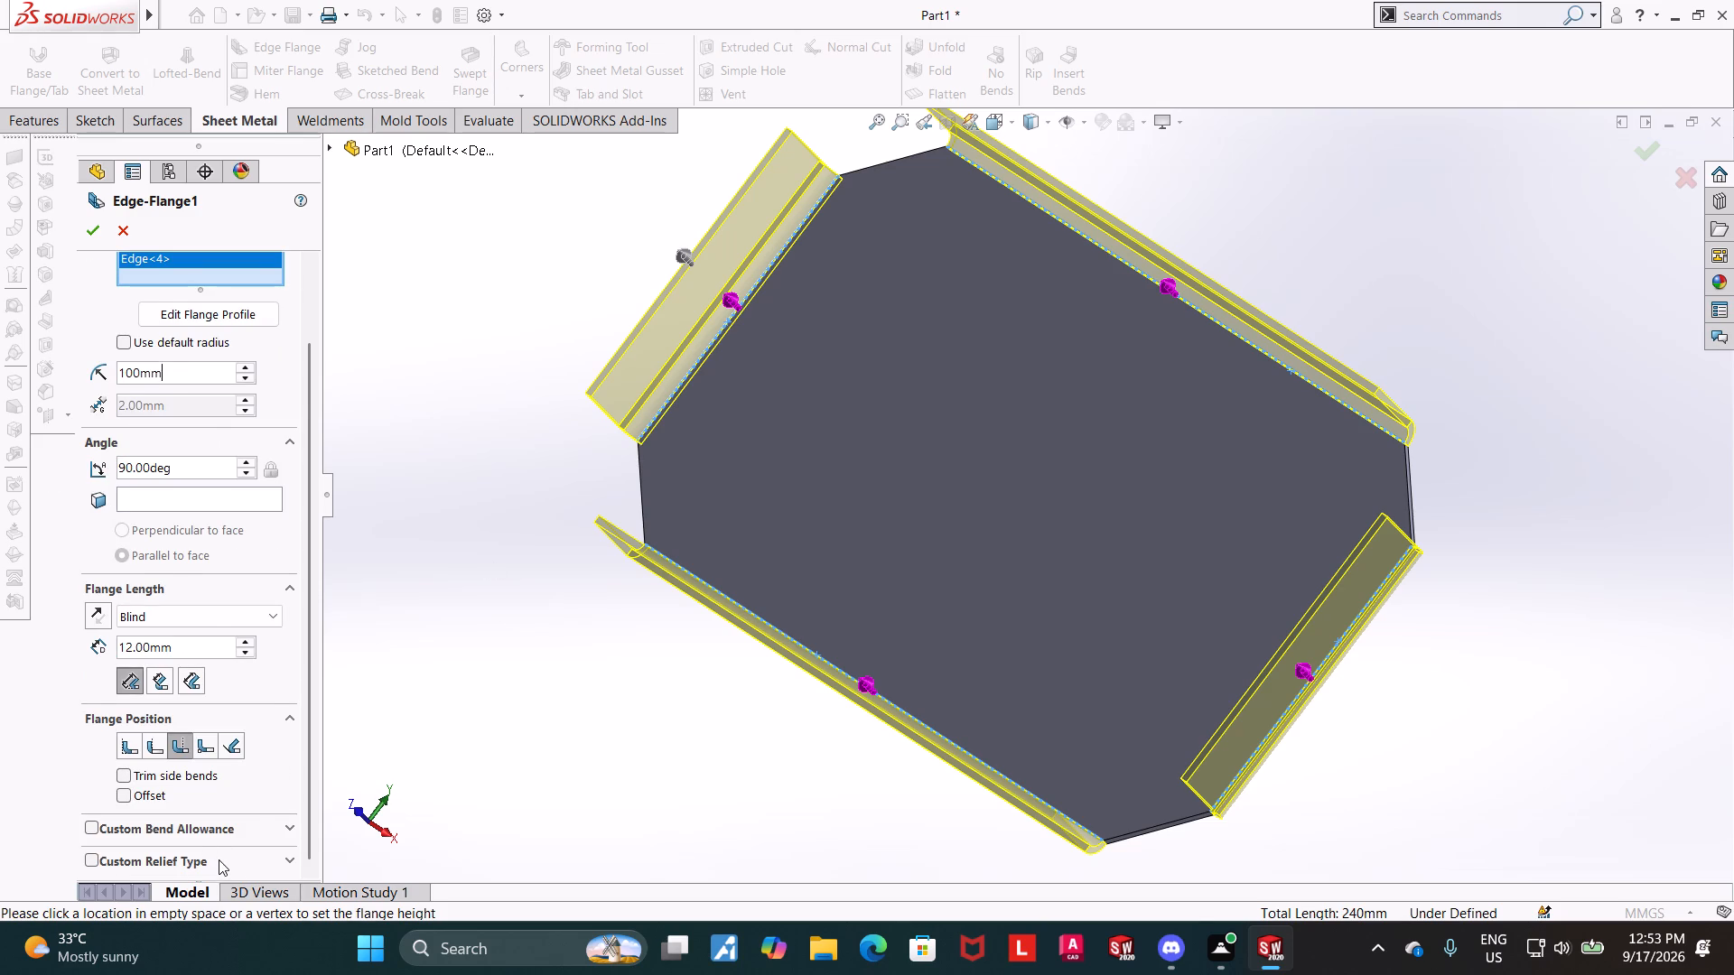
pyautogui.click(219, 859)
pyautogui.scroll(-1, 238, 830)
pyautogui.click(96, 759)
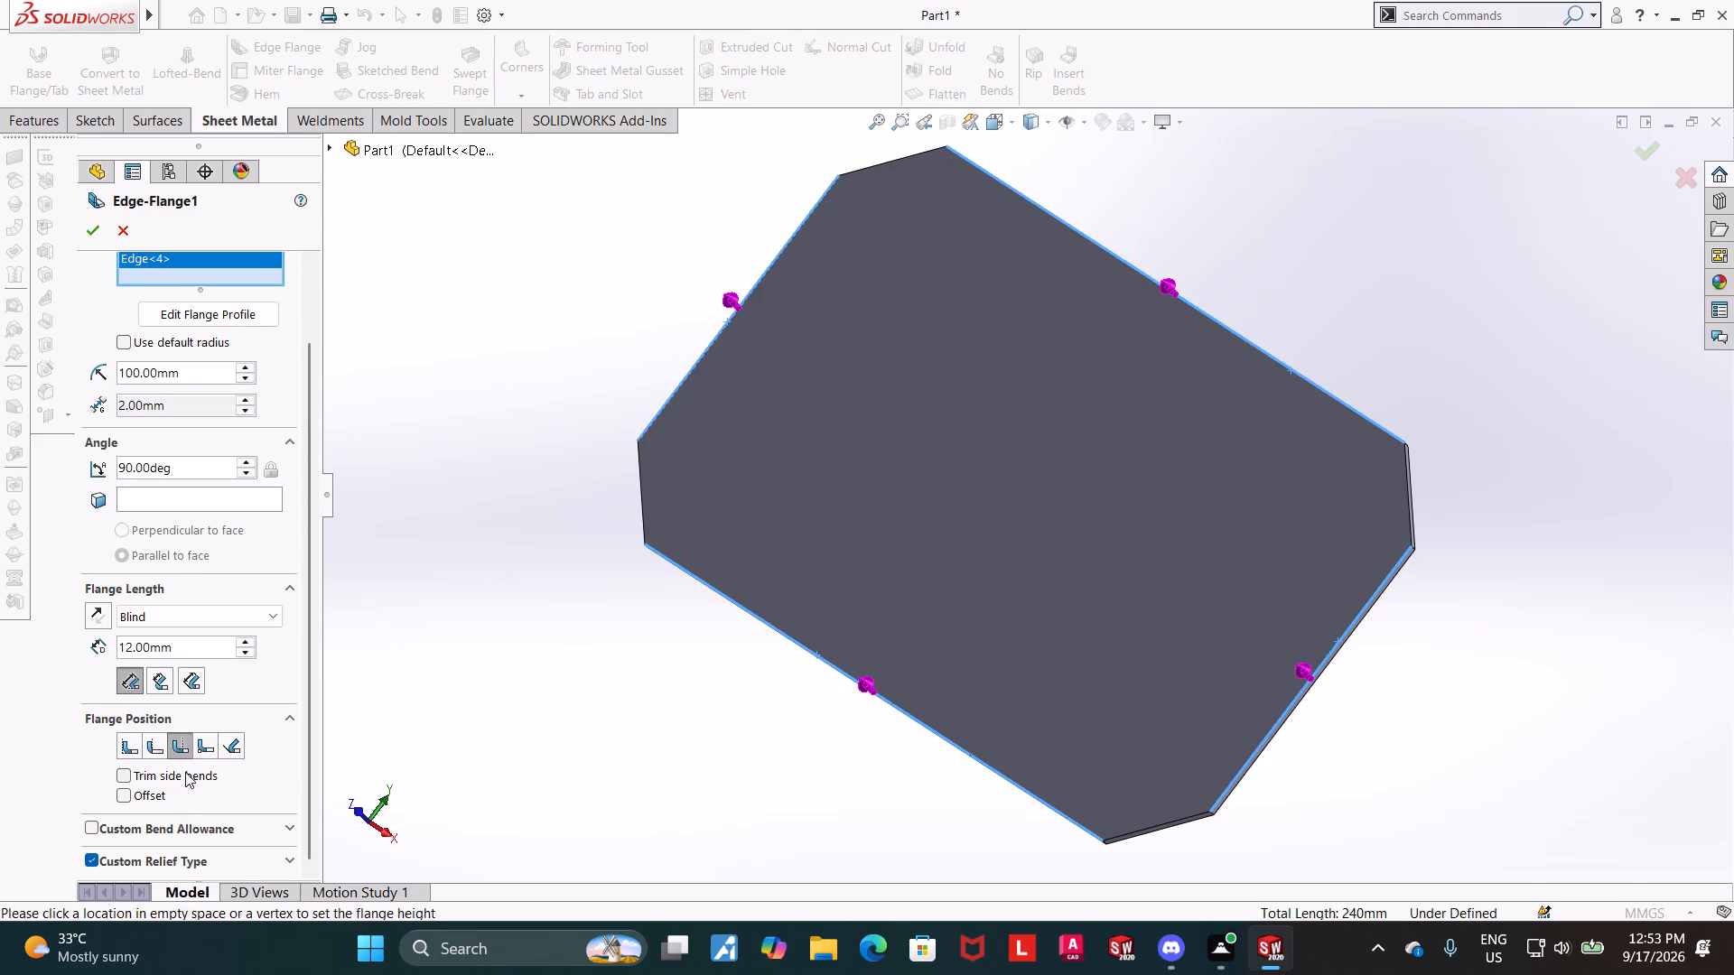
pyautogui.scroll(-4, 191, 796)
pyautogui.click(258, 859)
pyautogui.scroll(-2, 269, 787)
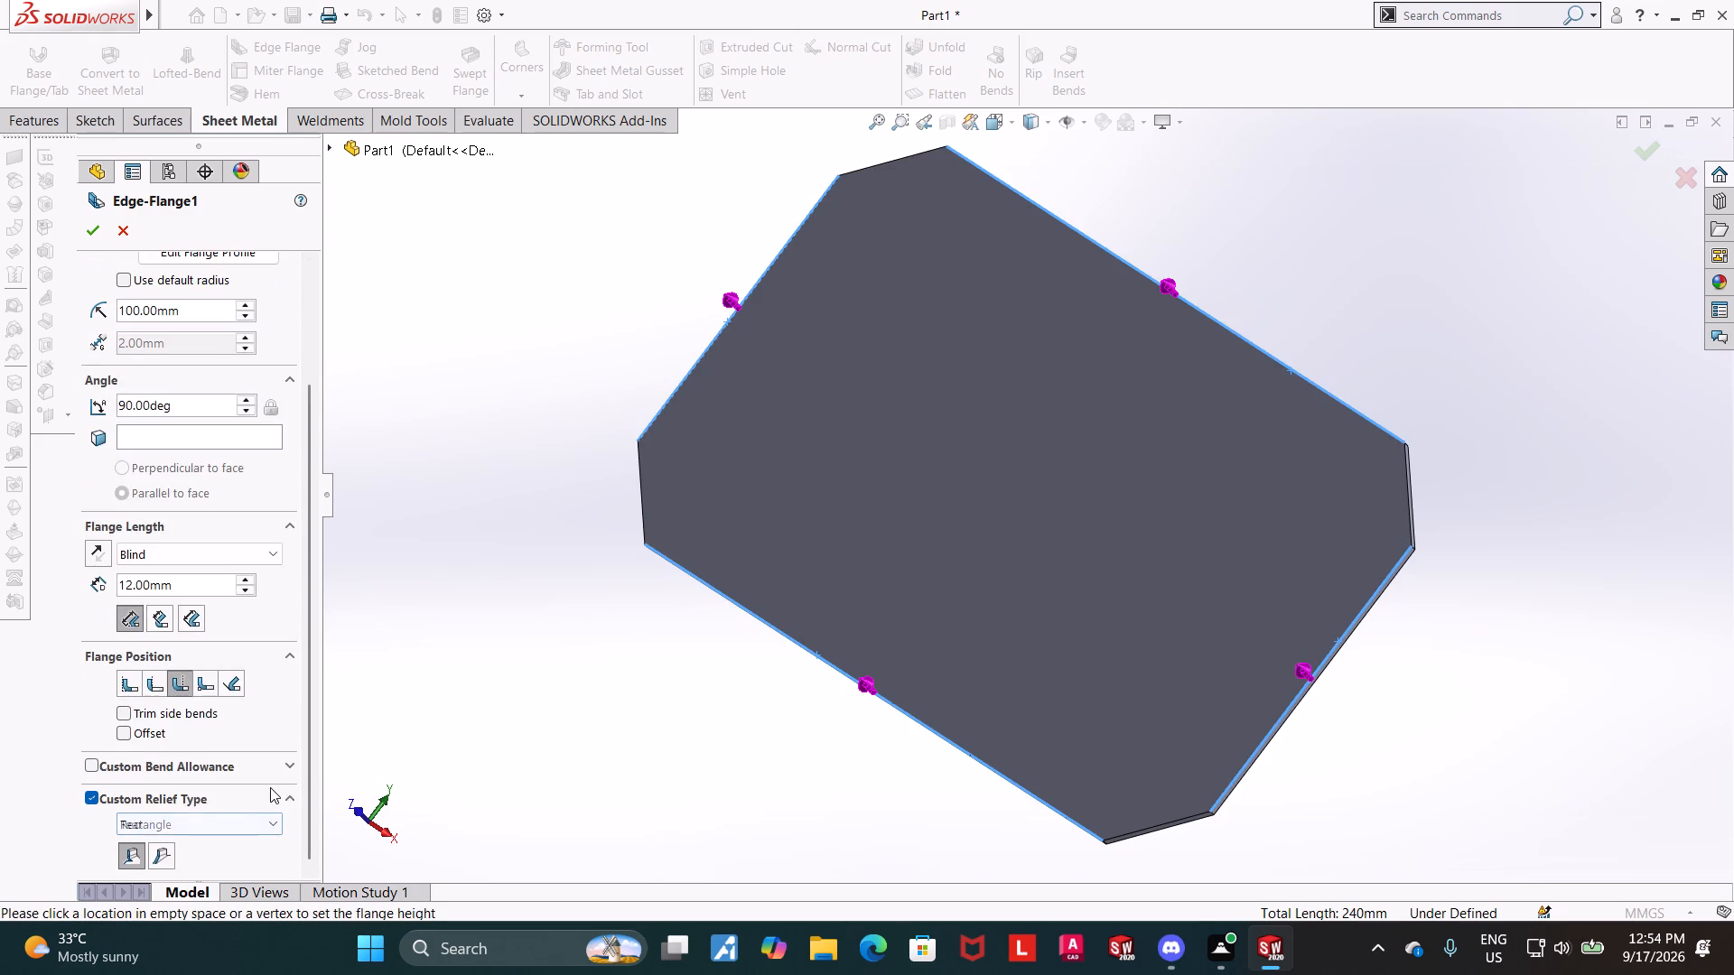
pyautogui.click(192, 822)
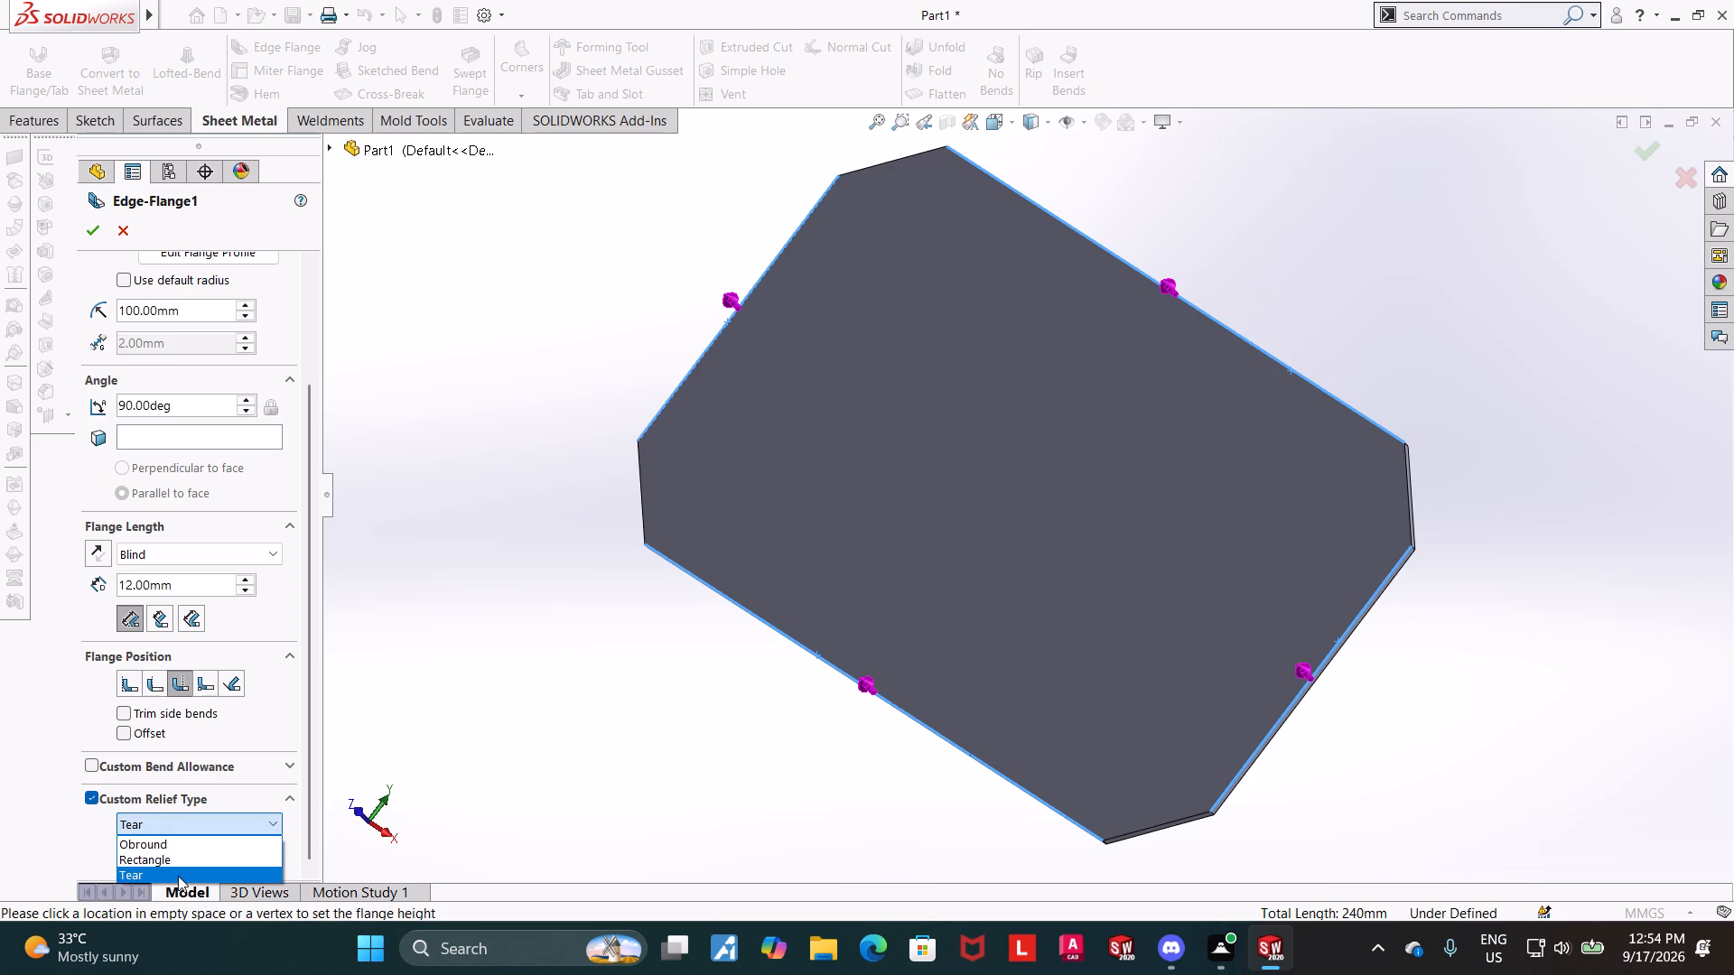
pyautogui.click(178, 876)
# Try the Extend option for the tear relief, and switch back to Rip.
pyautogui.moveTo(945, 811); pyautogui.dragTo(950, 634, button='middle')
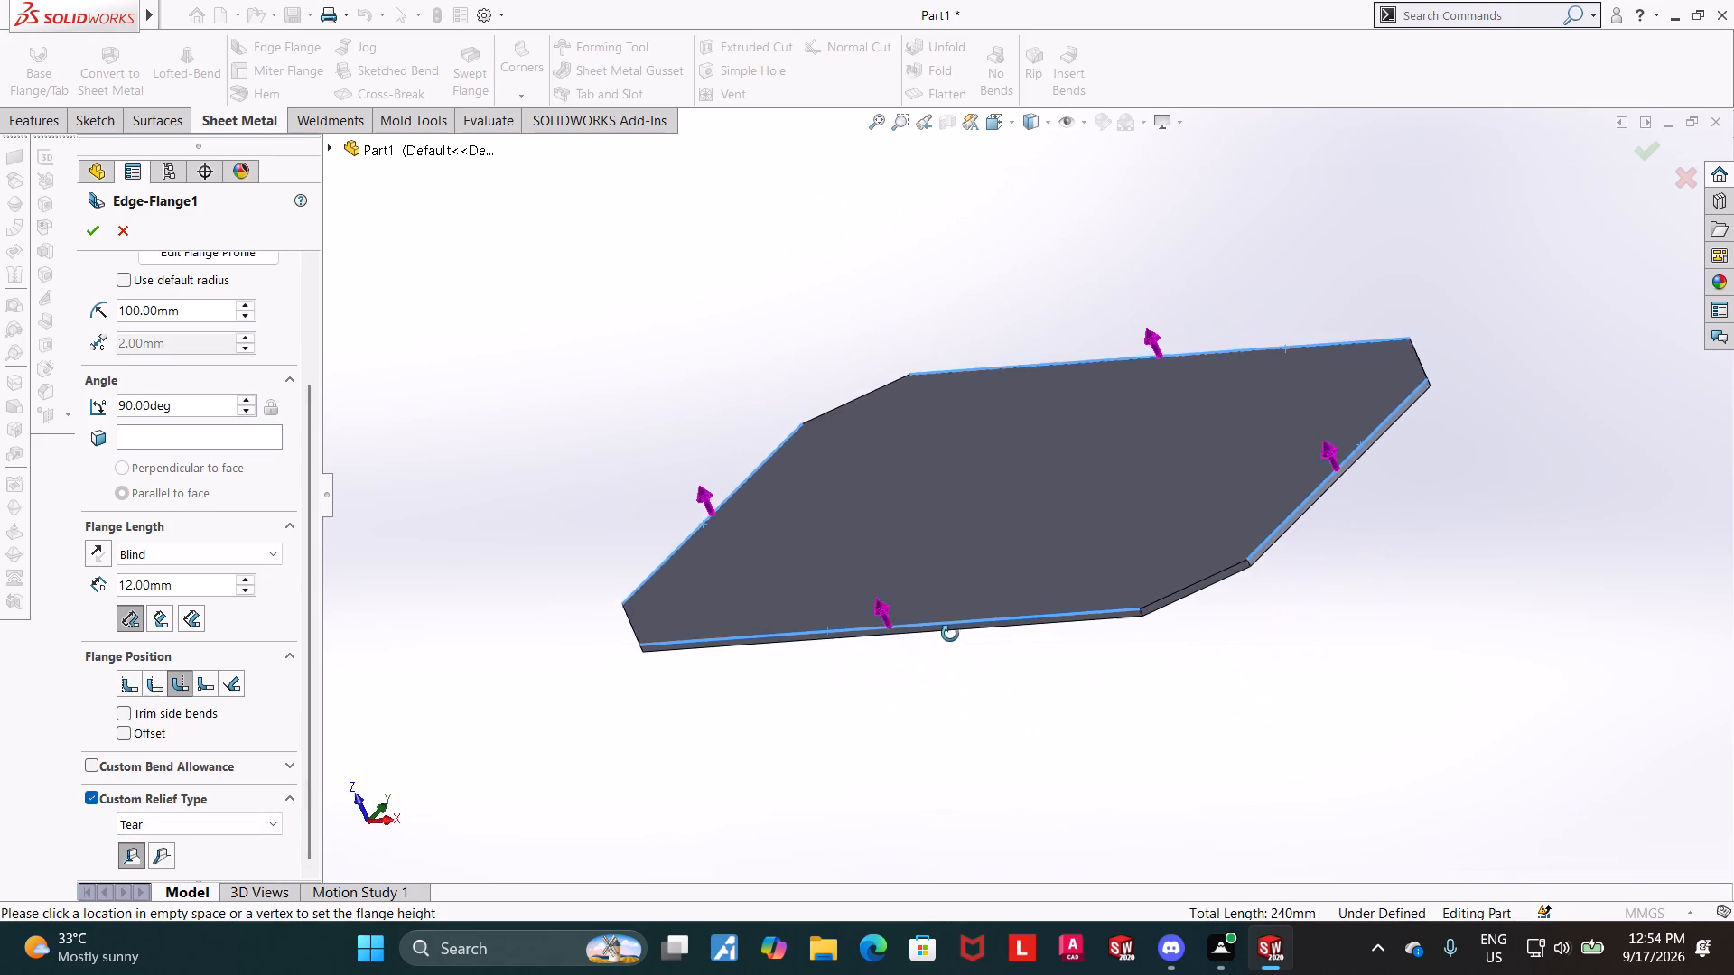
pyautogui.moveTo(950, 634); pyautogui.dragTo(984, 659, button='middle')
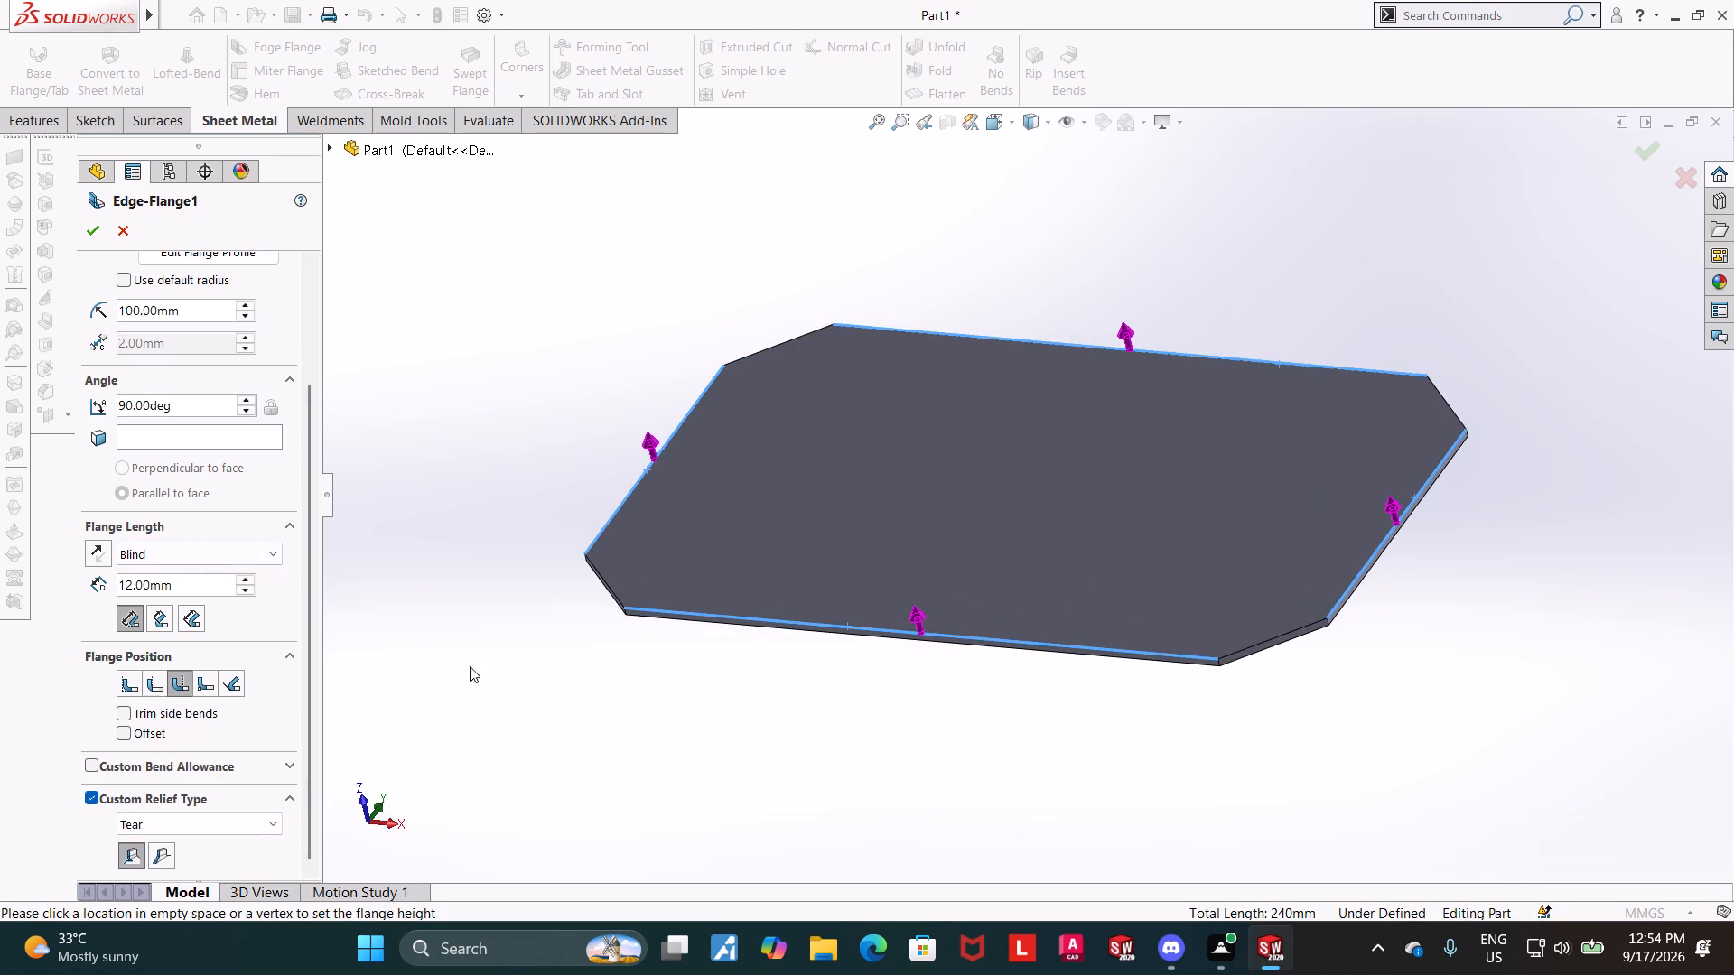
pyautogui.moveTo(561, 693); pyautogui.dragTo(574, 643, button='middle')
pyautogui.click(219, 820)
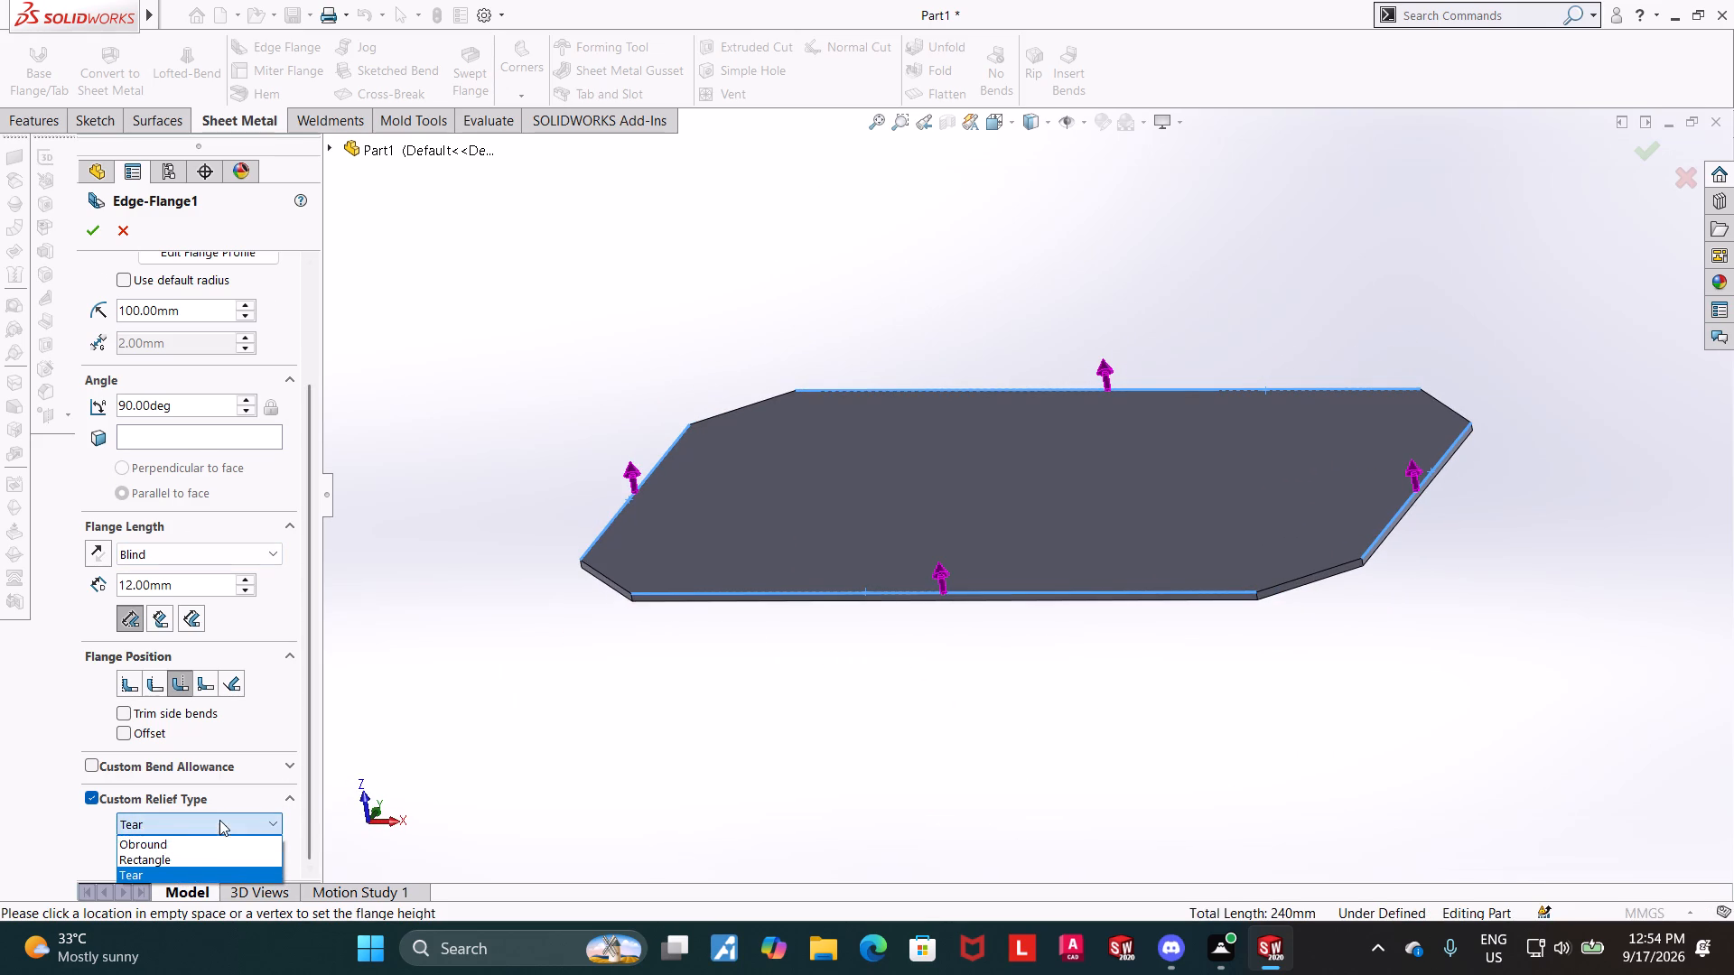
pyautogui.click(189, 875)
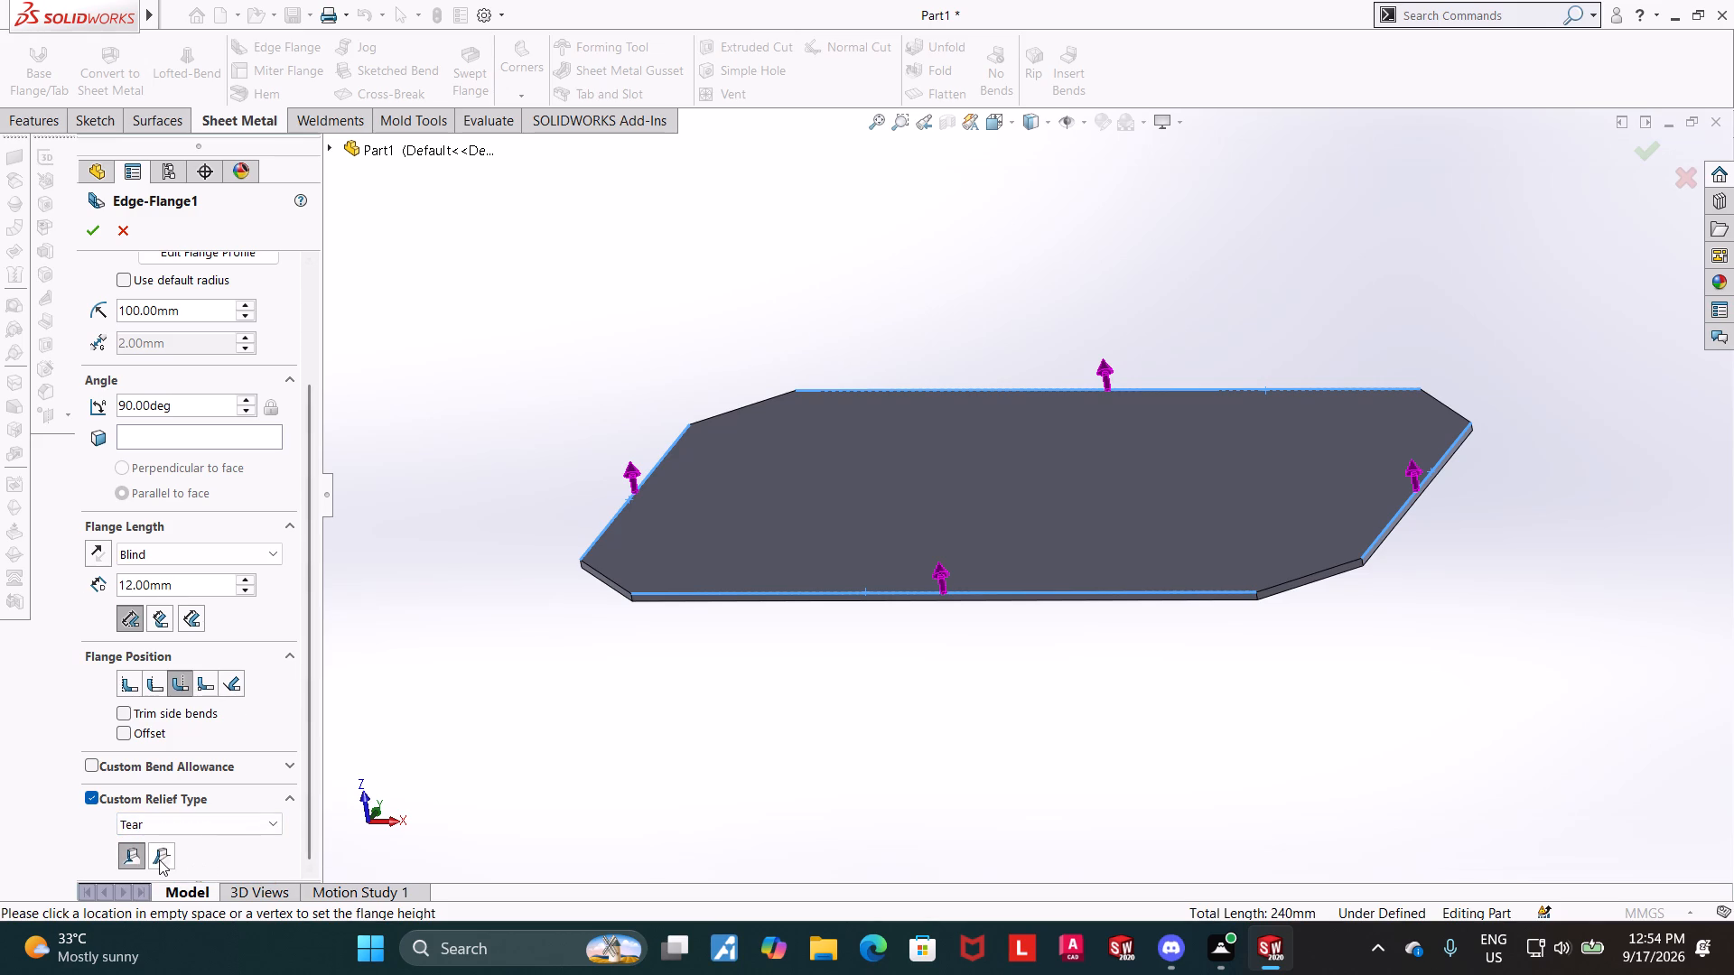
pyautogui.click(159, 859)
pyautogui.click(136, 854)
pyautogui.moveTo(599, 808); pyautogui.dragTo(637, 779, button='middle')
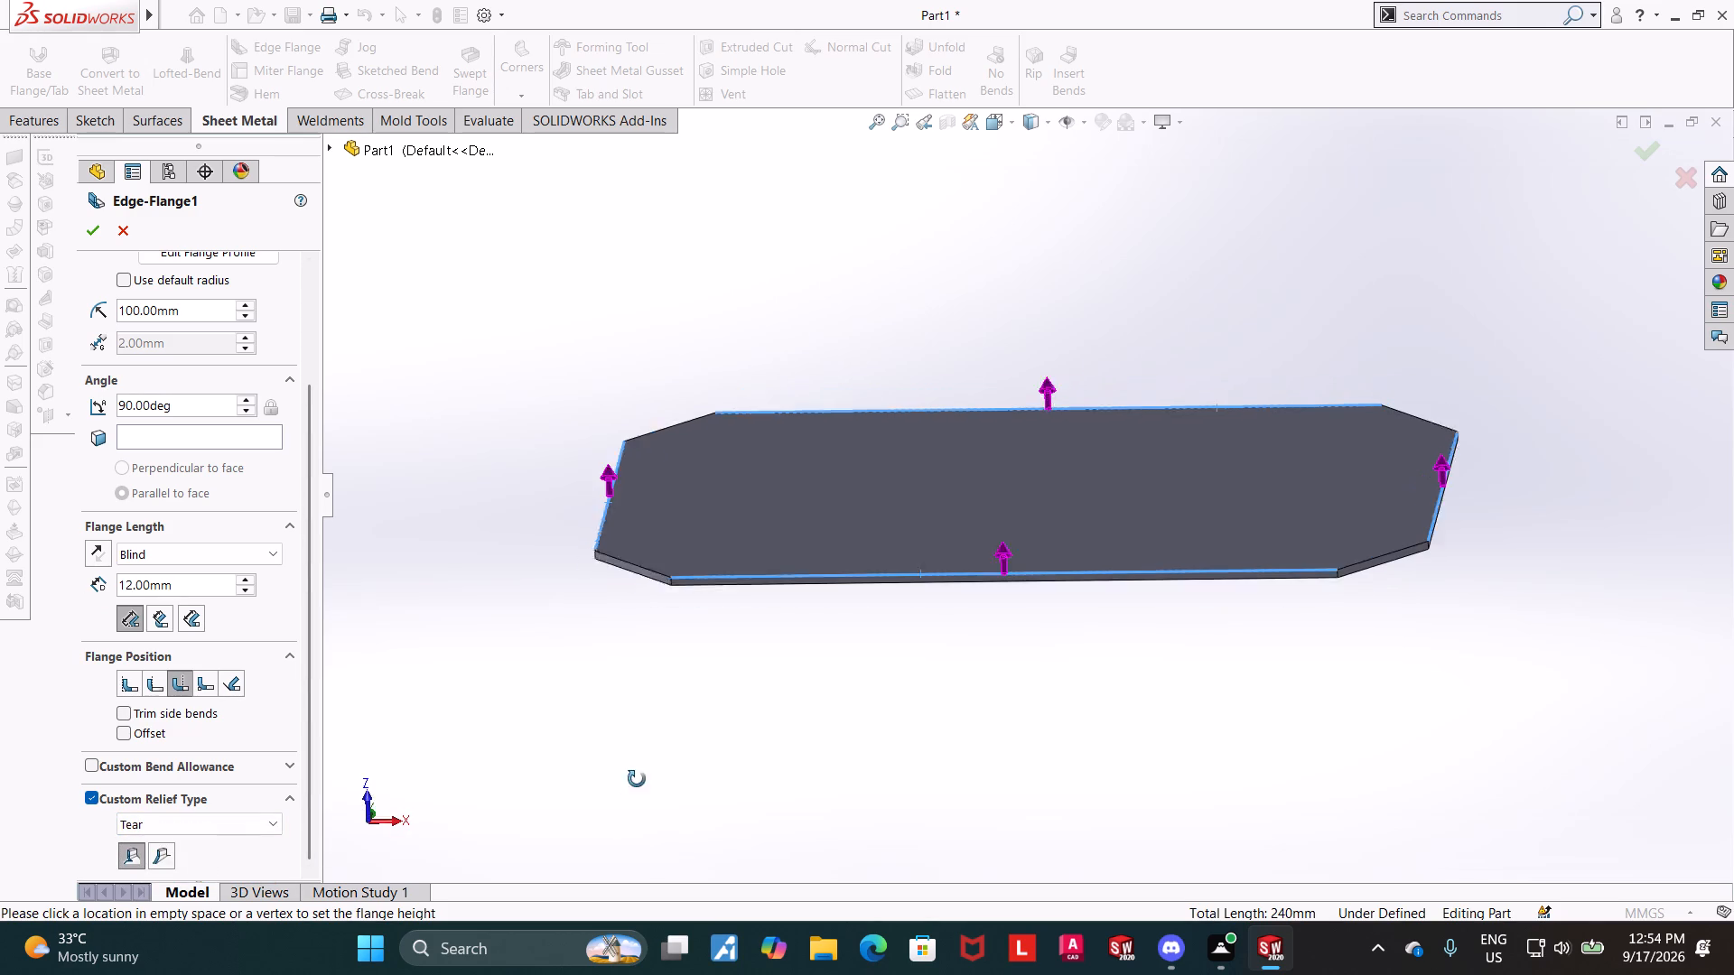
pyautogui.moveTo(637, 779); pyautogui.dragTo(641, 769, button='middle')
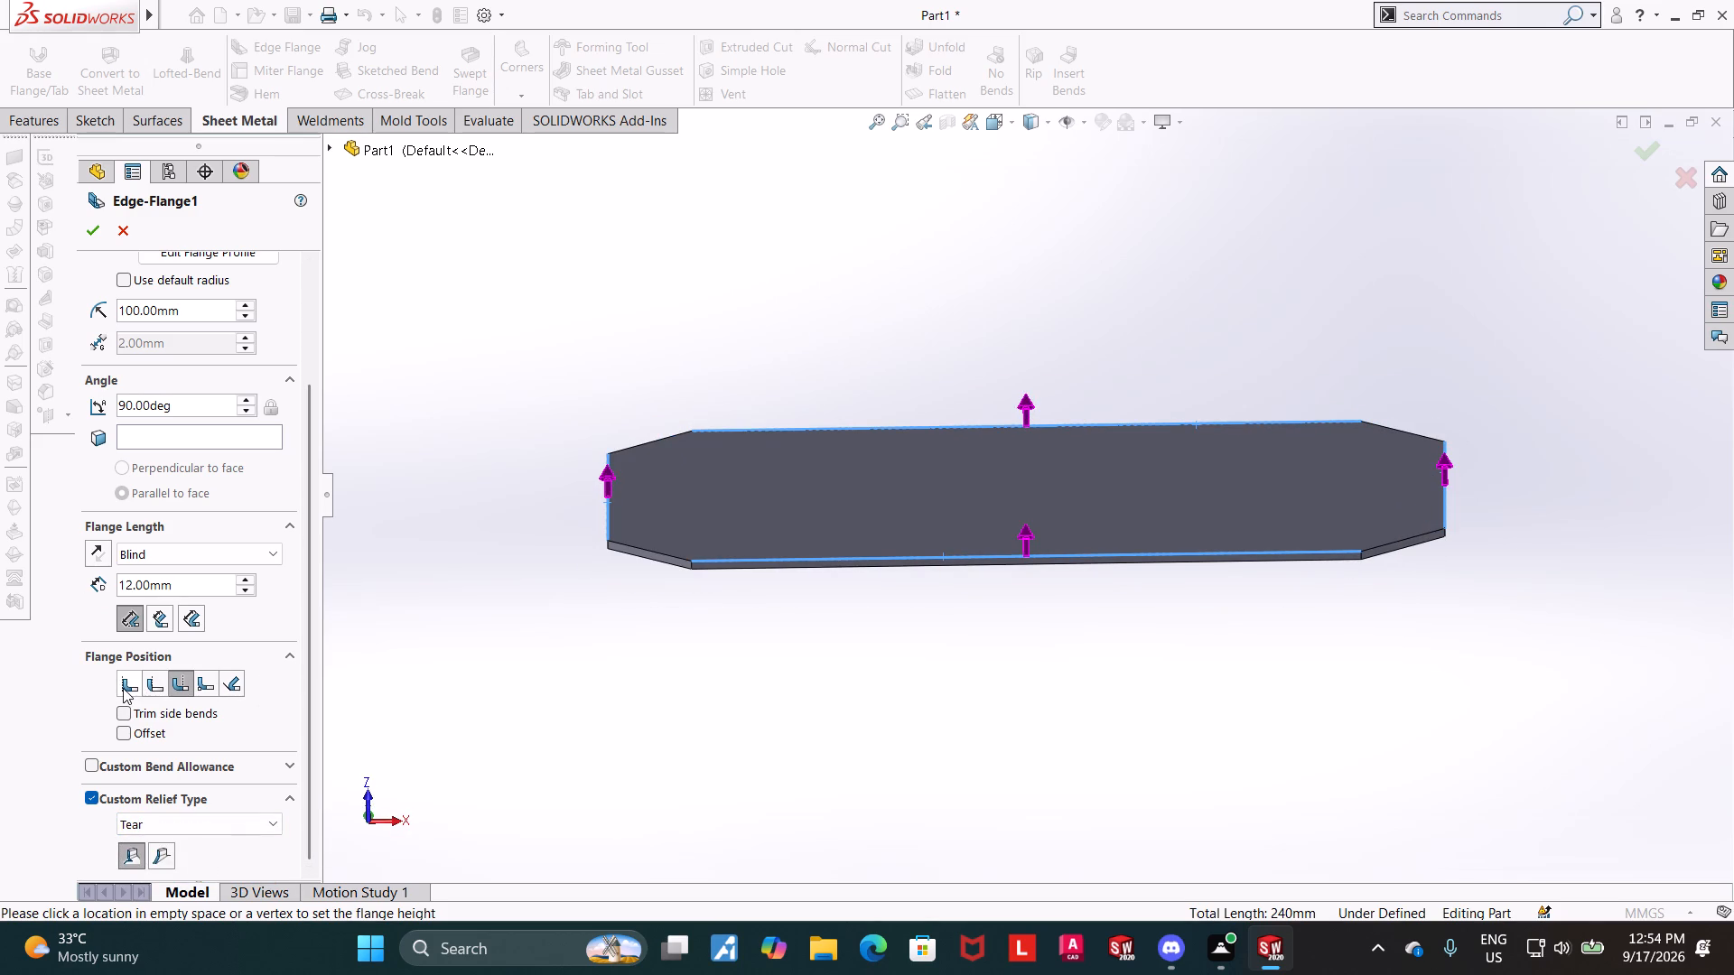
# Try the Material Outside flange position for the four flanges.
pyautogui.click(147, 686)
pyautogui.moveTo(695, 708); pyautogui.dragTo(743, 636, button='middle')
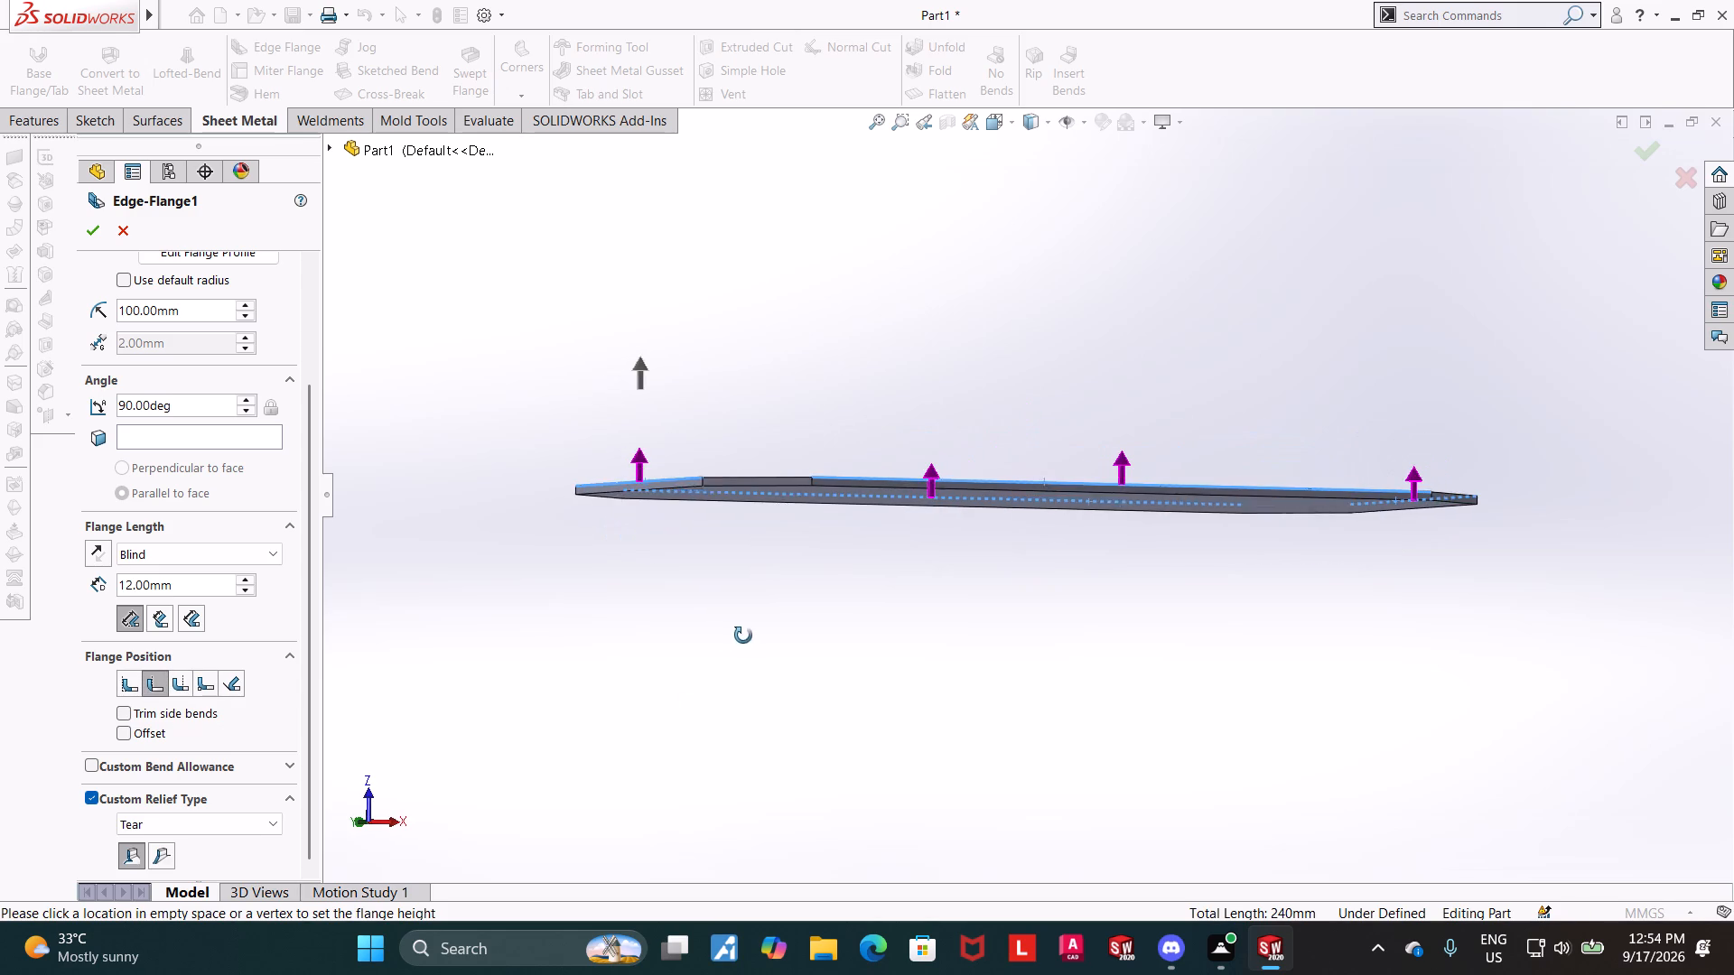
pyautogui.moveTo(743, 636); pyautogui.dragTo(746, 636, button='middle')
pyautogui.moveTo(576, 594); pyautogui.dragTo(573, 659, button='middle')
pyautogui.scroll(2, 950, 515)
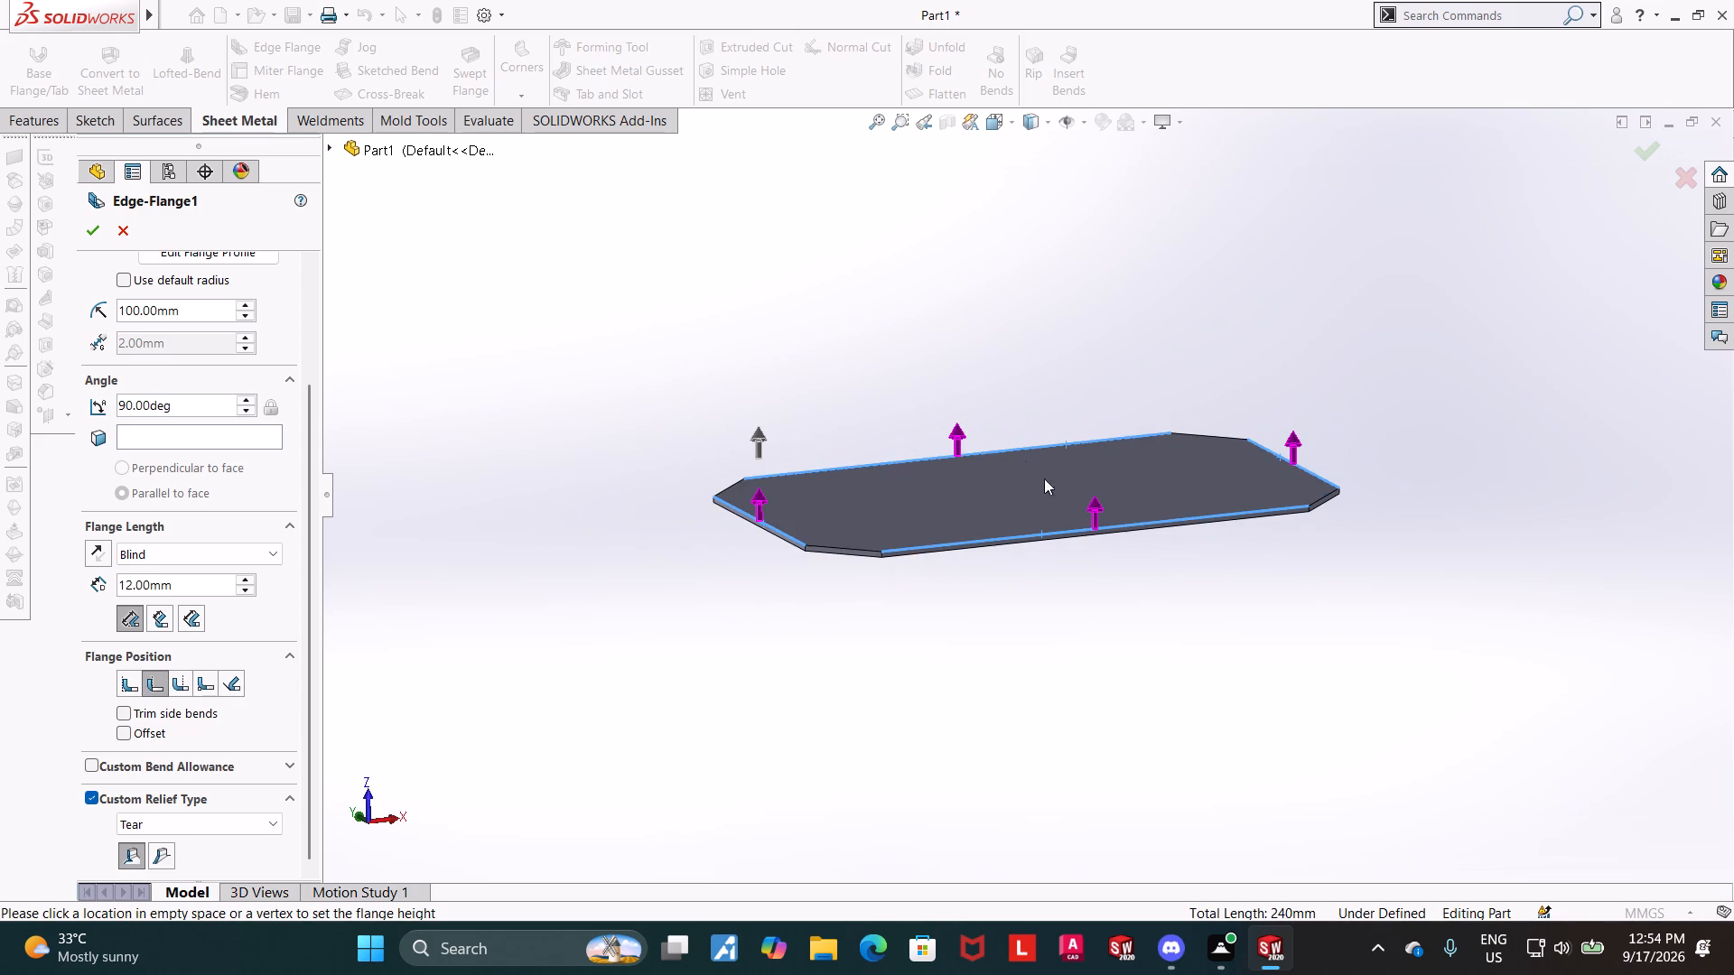
# Set the edge flange's bend radius to 1 mm.
pyautogui.moveTo(197, 314); pyautogui.dragTo(65, 319)
pyautogui.press('1')
pyautogui.press('Return')
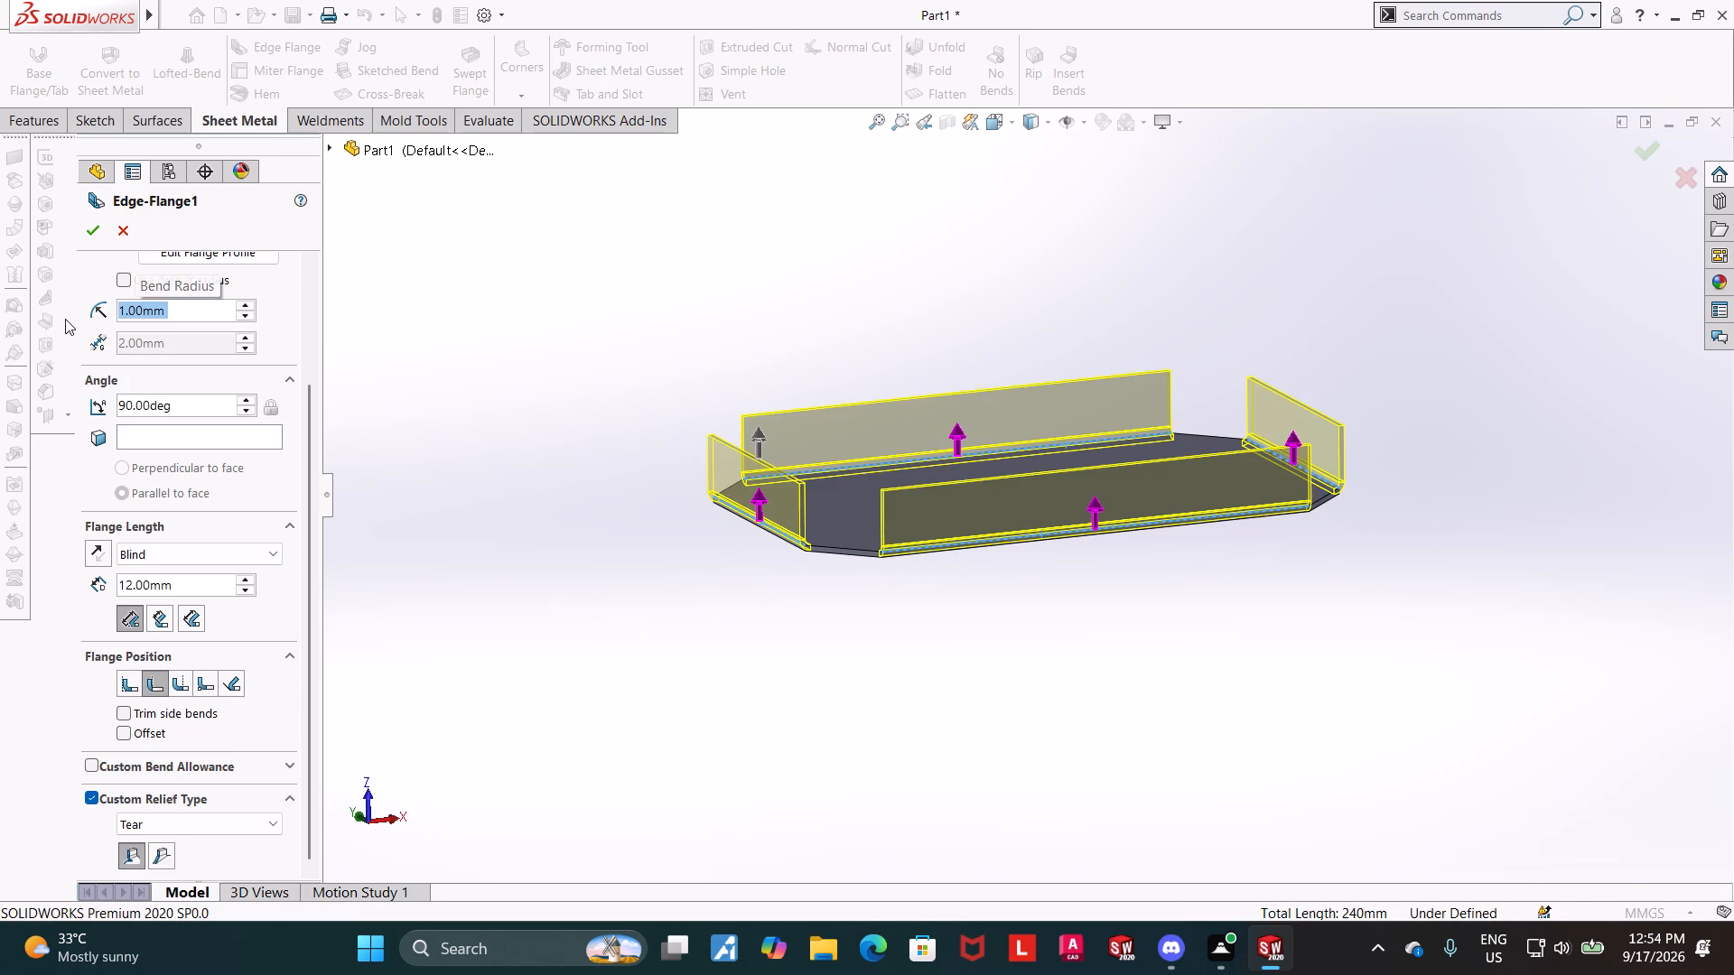
# Set the flange position to Material Inside and create the four edge flanges.
pyautogui.scroll(-2, 965, 481)
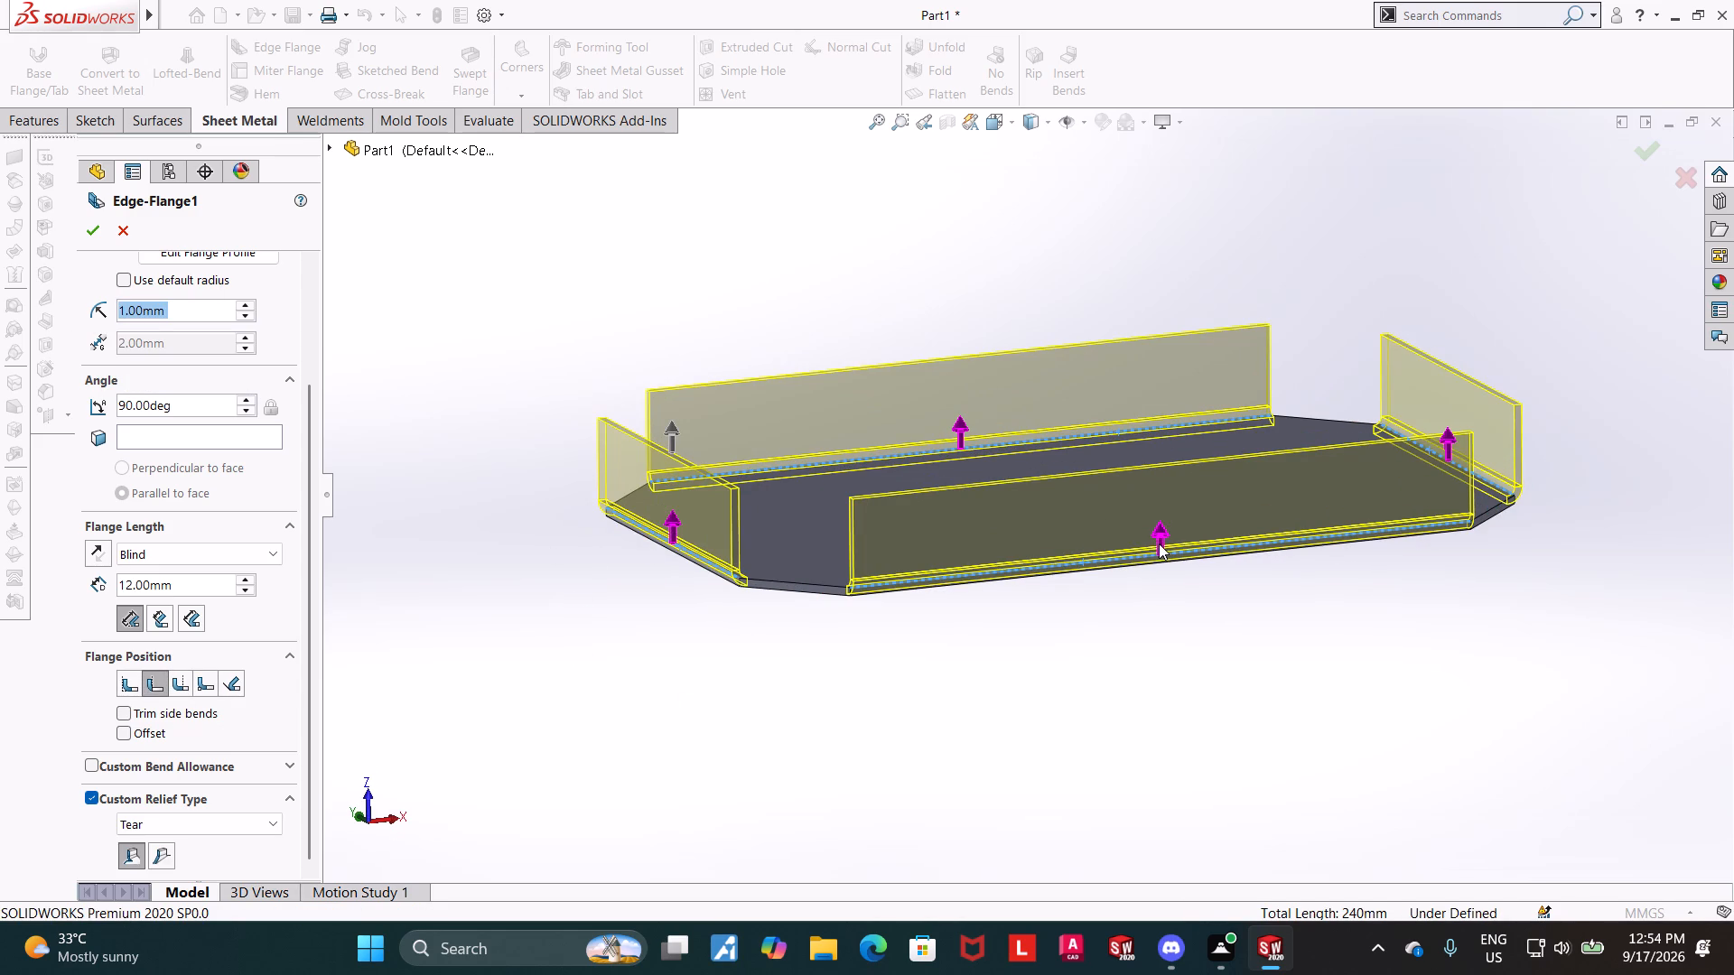
pyautogui.moveTo(1159, 543); pyautogui.dragTo(1159, 473)
pyautogui.click(1029, 697)
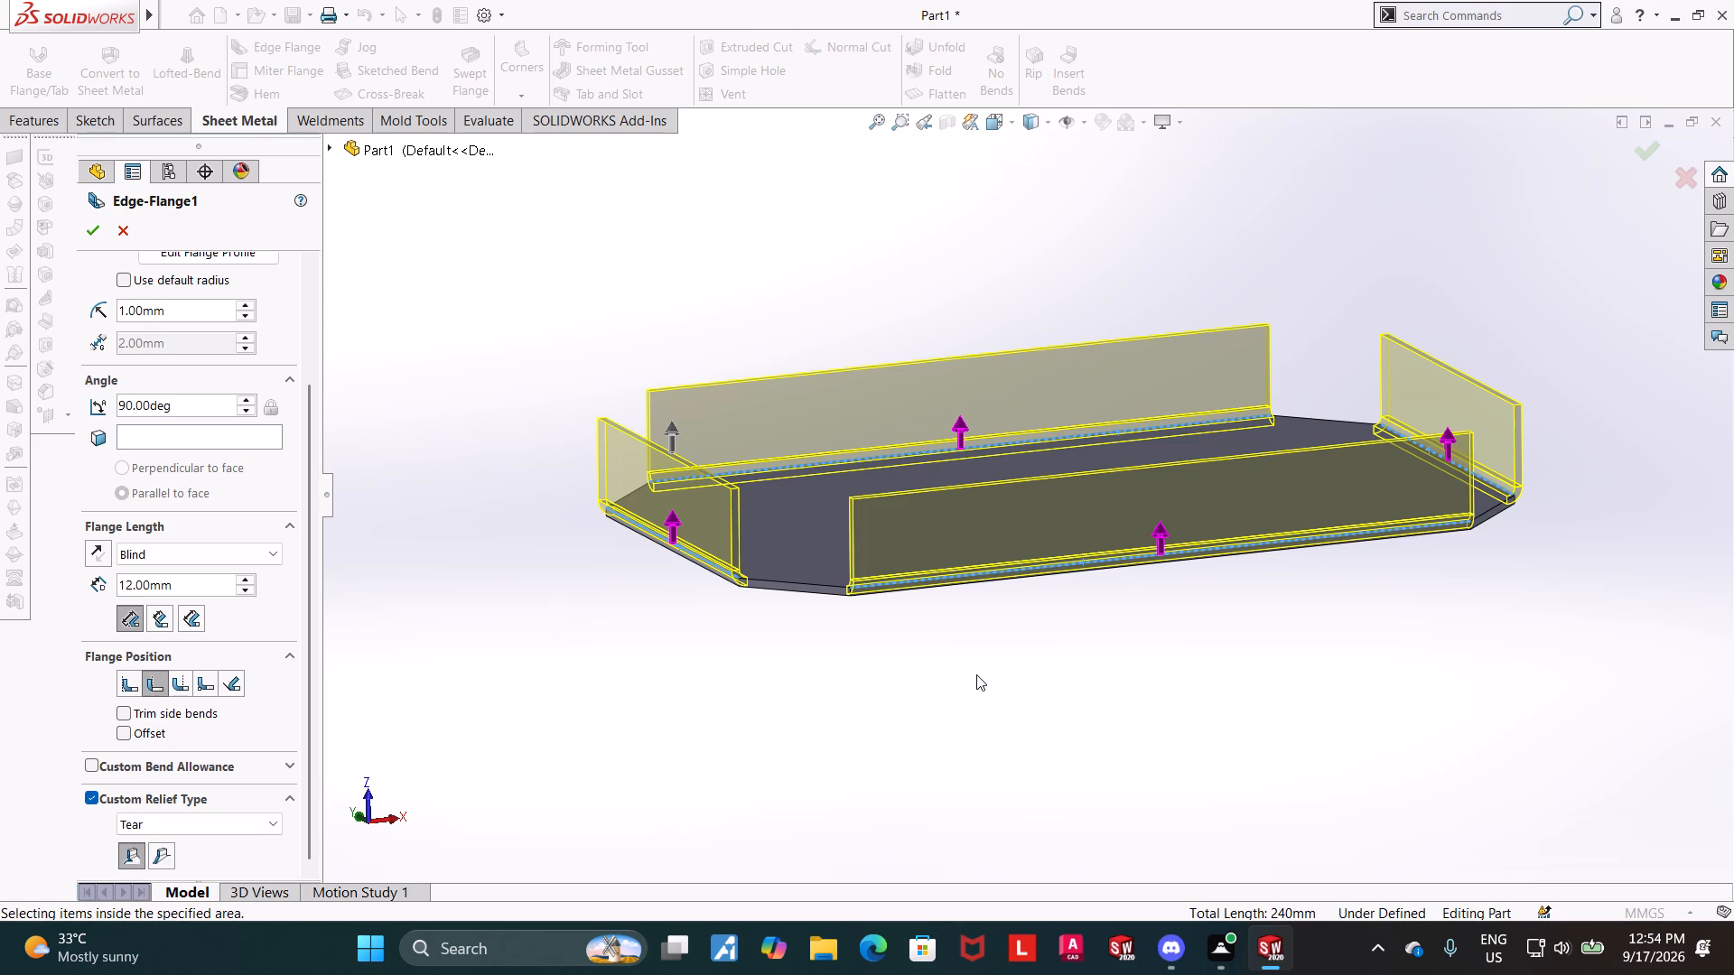
pyautogui.click(134, 681)
pyautogui.scroll(-3, 756, 595)
pyautogui.moveTo(937, 645); pyautogui.dragTo(909, 636, button='middle')
pyautogui.scroll(-2, 885, 534)
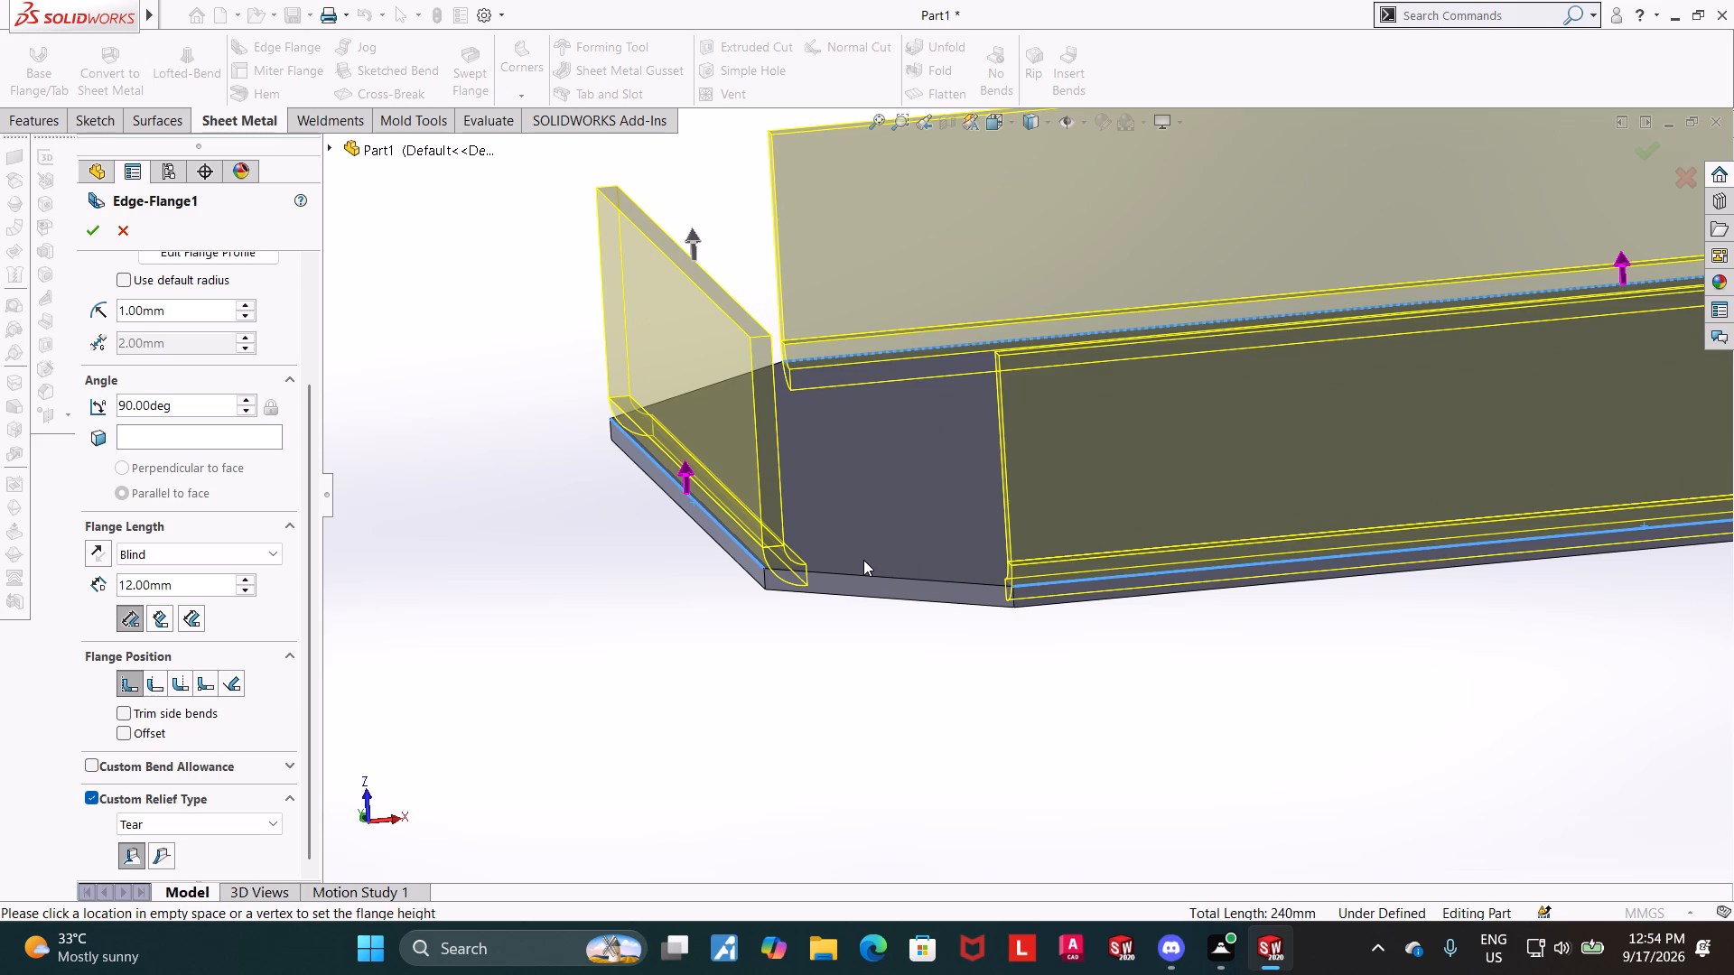
pyautogui.scroll(-2, 838, 580)
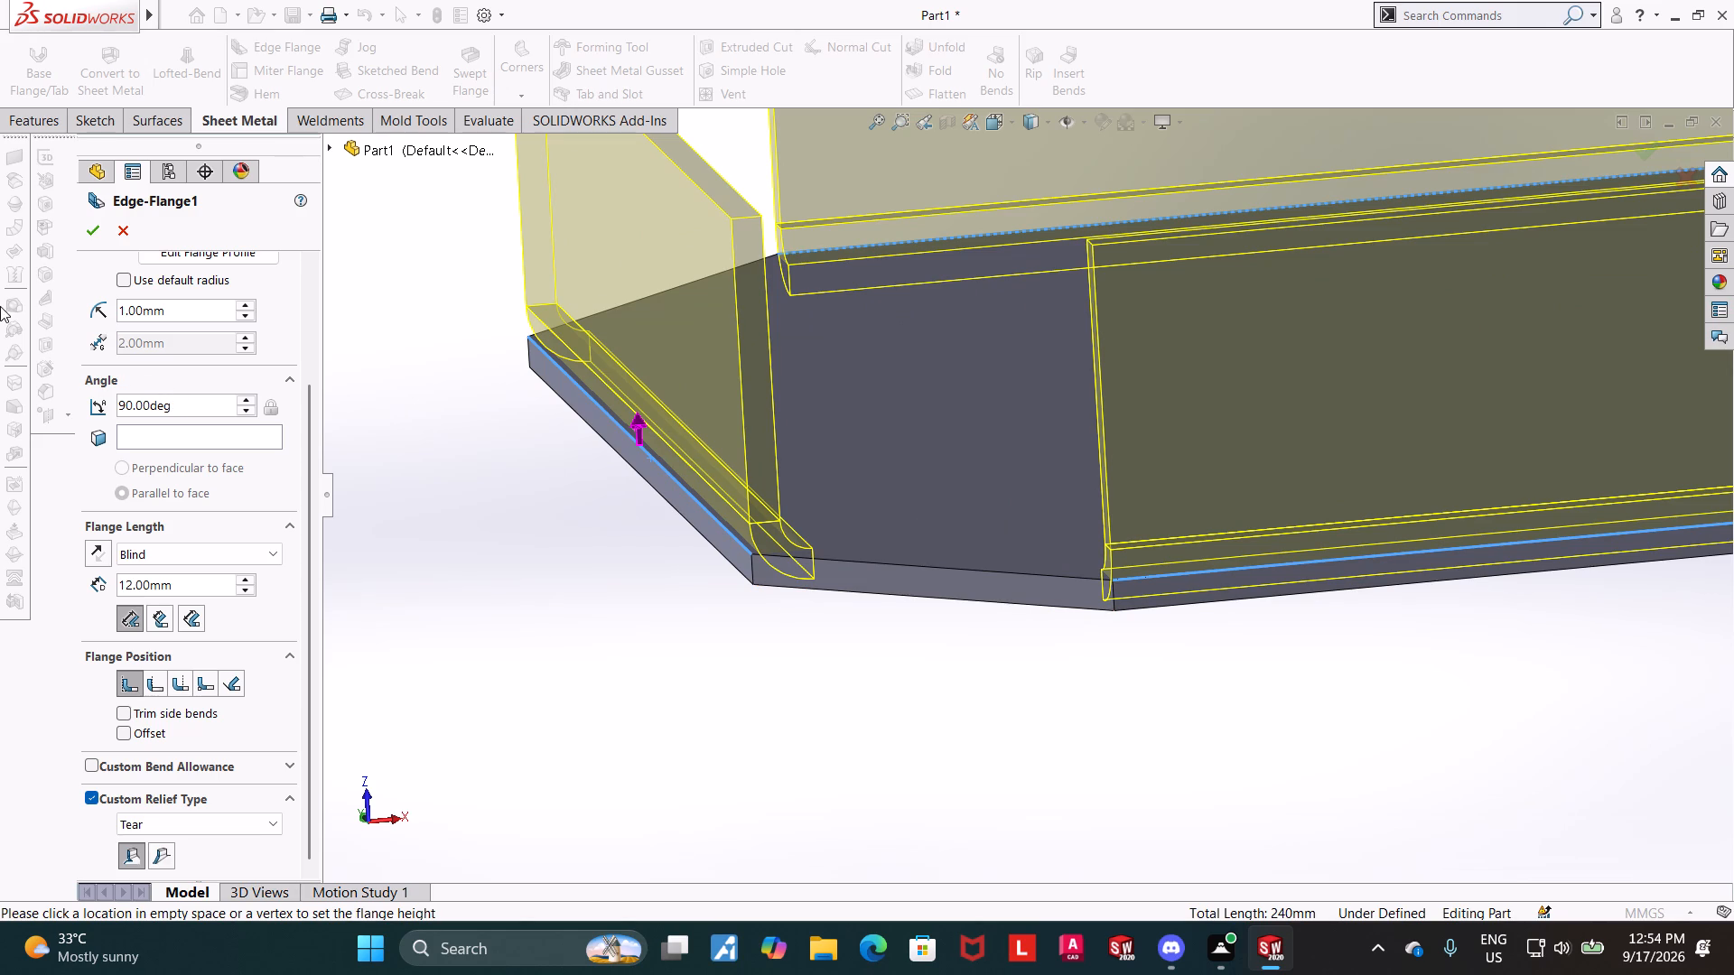
pyautogui.click(88, 219)
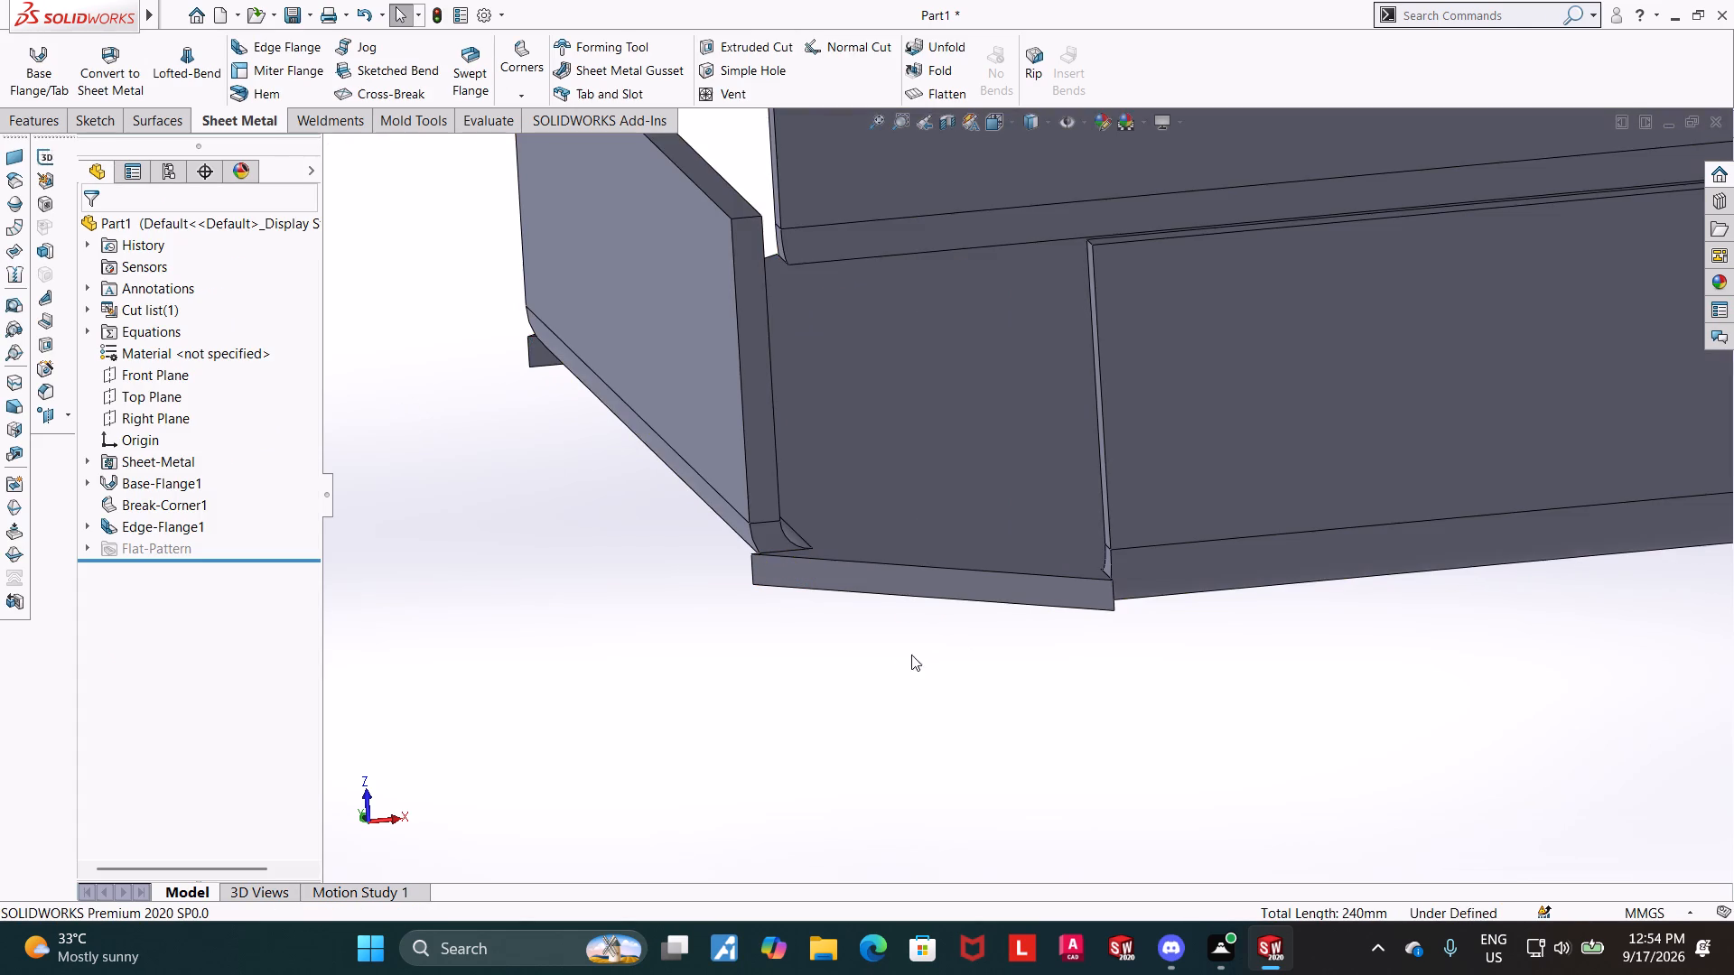
# Edit the edge flange feature after checking its broken corners, switching the tear relief from Rip to Extend.
pyautogui.click(898, 658)
pyautogui.moveTo(844, 636); pyautogui.dragTo(964, 736, button='middle')
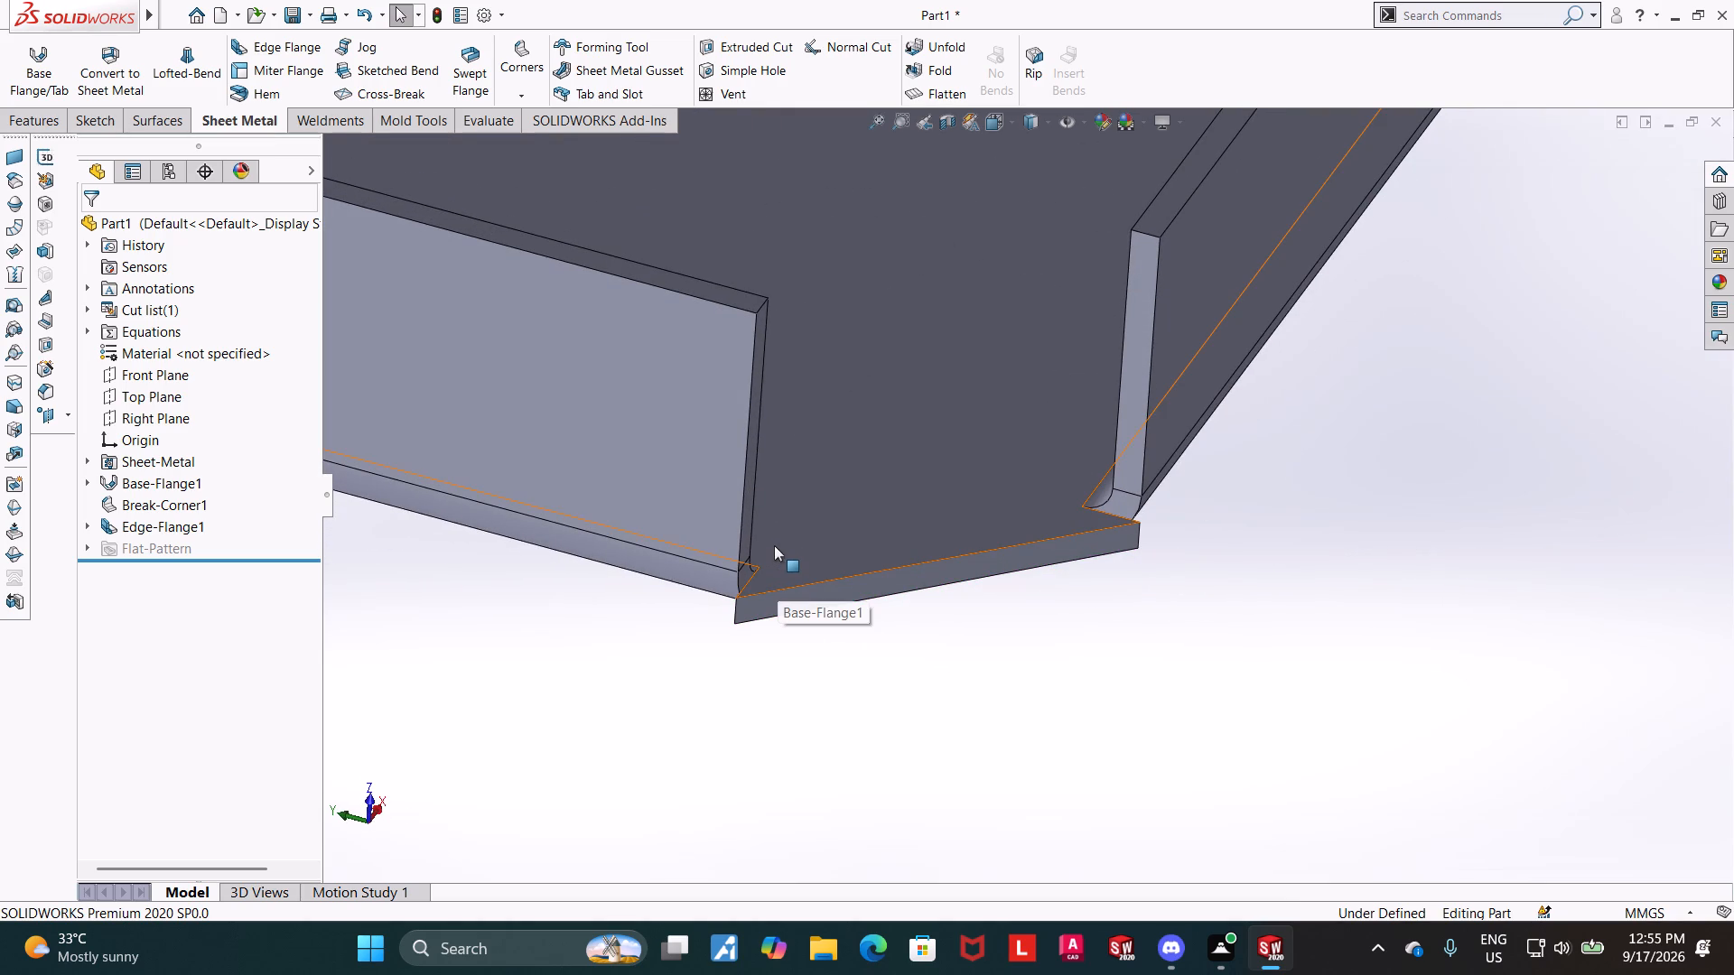
pyautogui.scroll(-2, 745, 562)
pyautogui.moveTo(825, 652); pyautogui.dragTo(864, 667, button='middle')
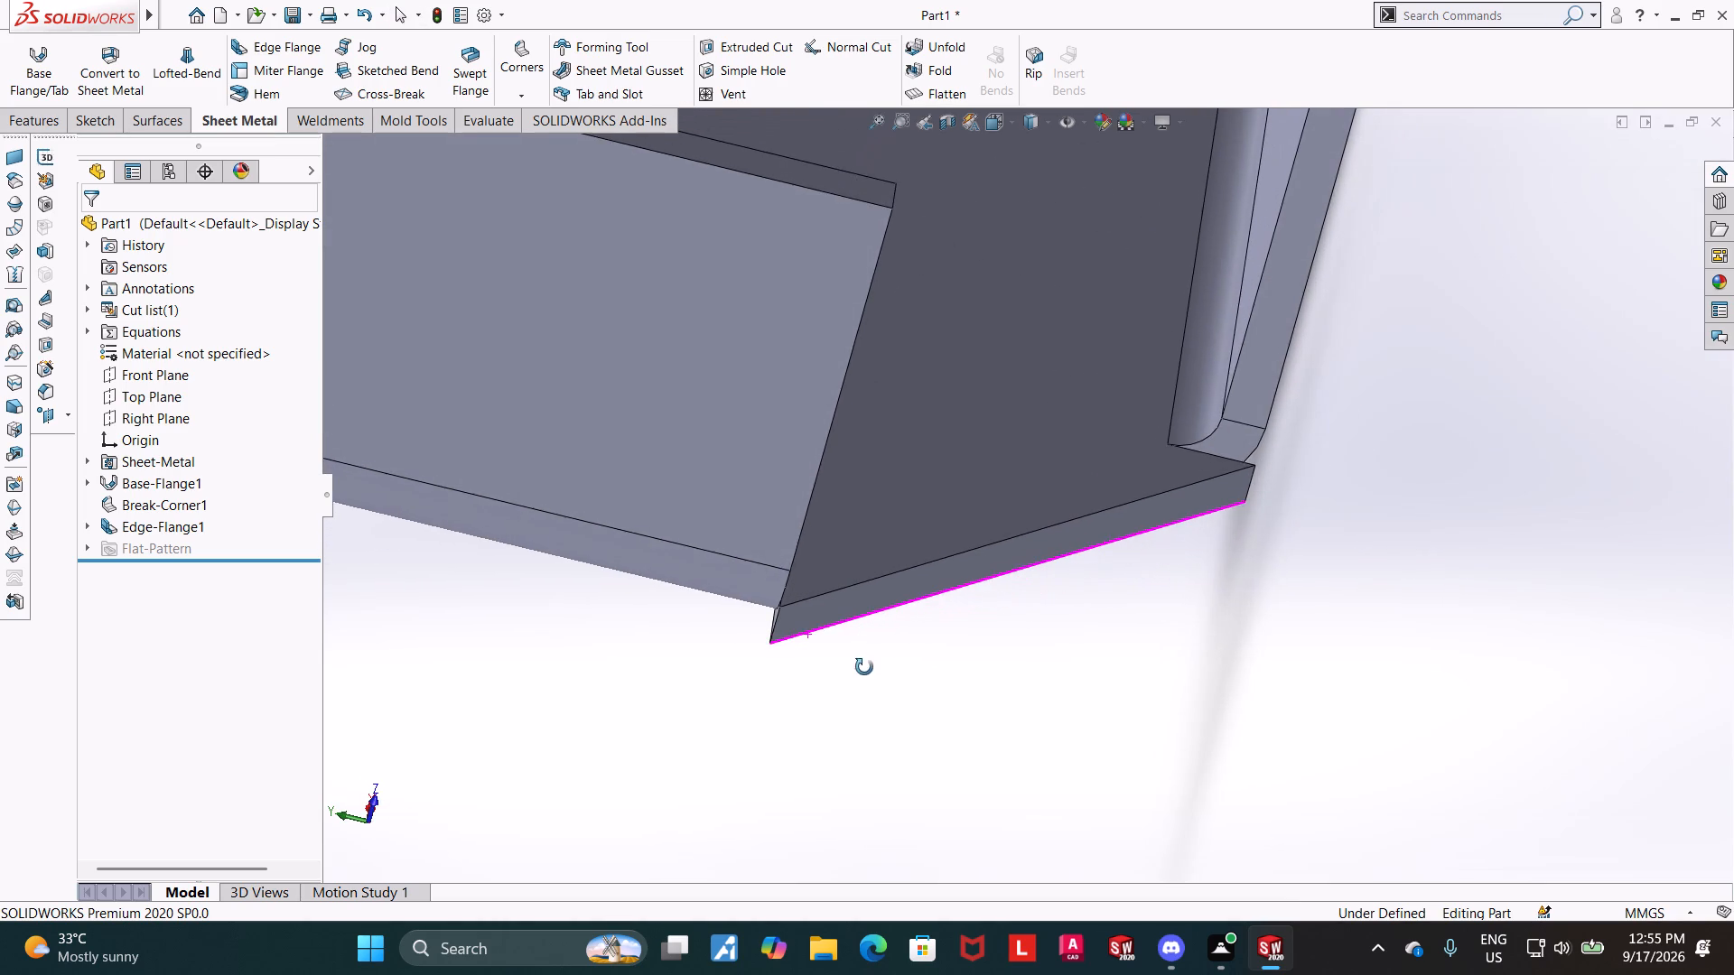
pyautogui.moveTo(864, 667); pyautogui.dragTo(863, 667, button='middle')
pyautogui.moveTo(781, 655); pyautogui.dragTo(805, 692, button='middle')
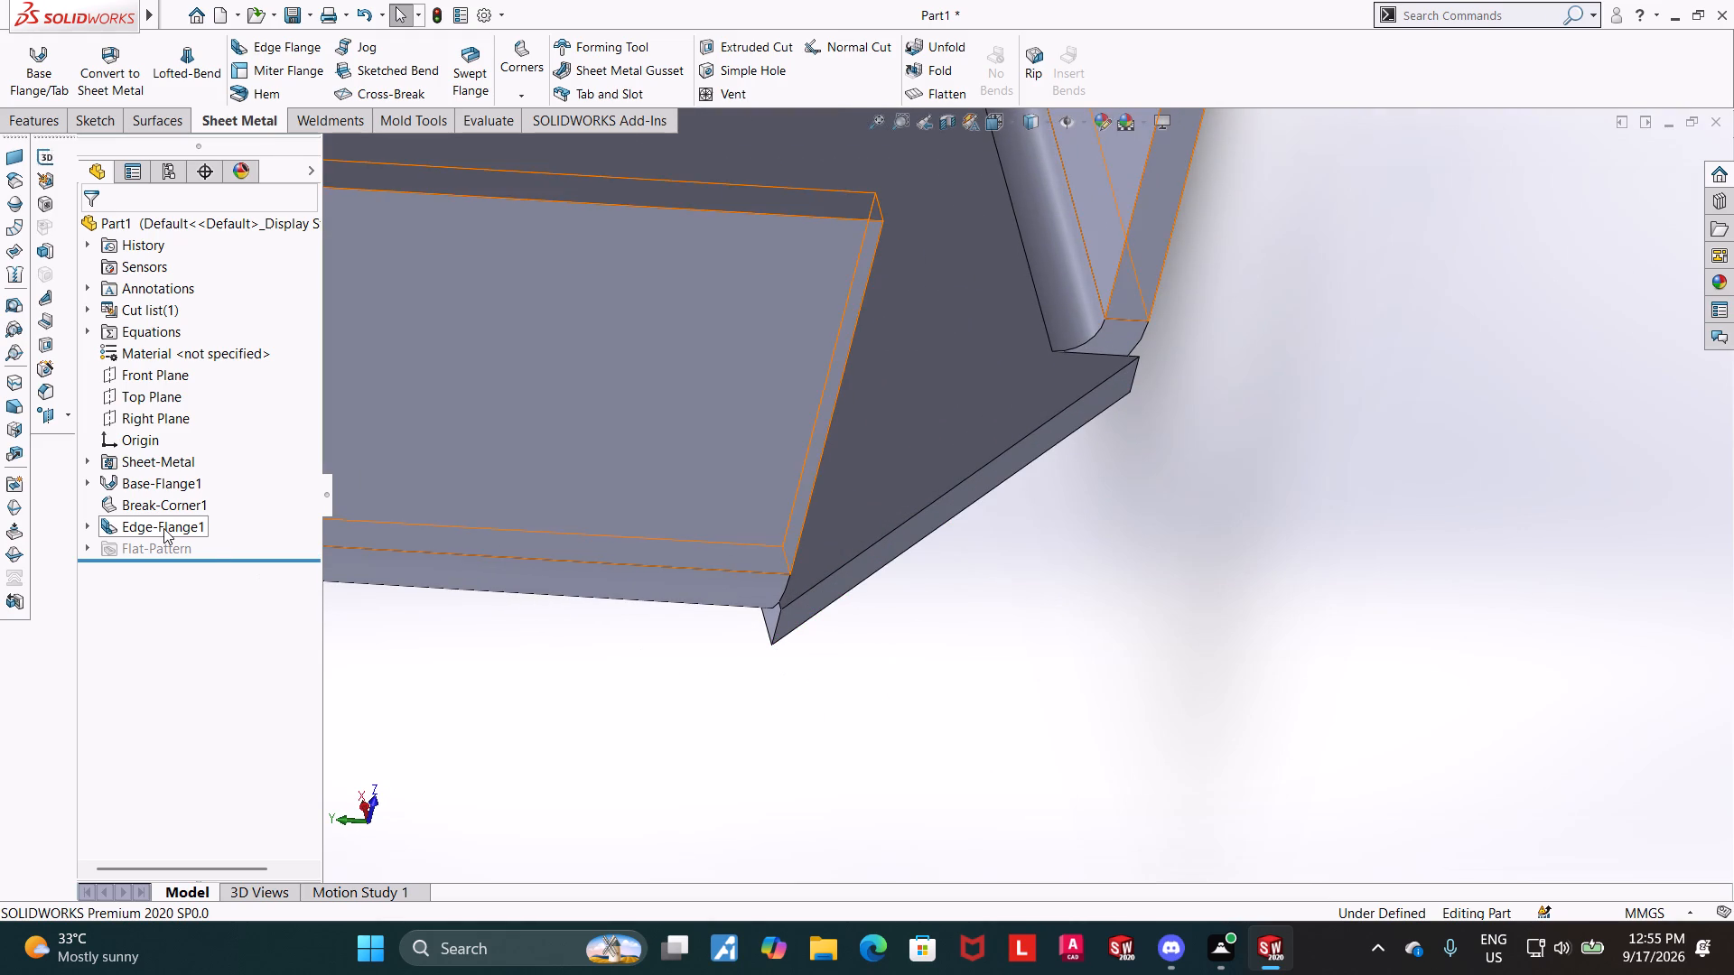
pyautogui.click(163, 528)
pyautogui.click(179, 481)
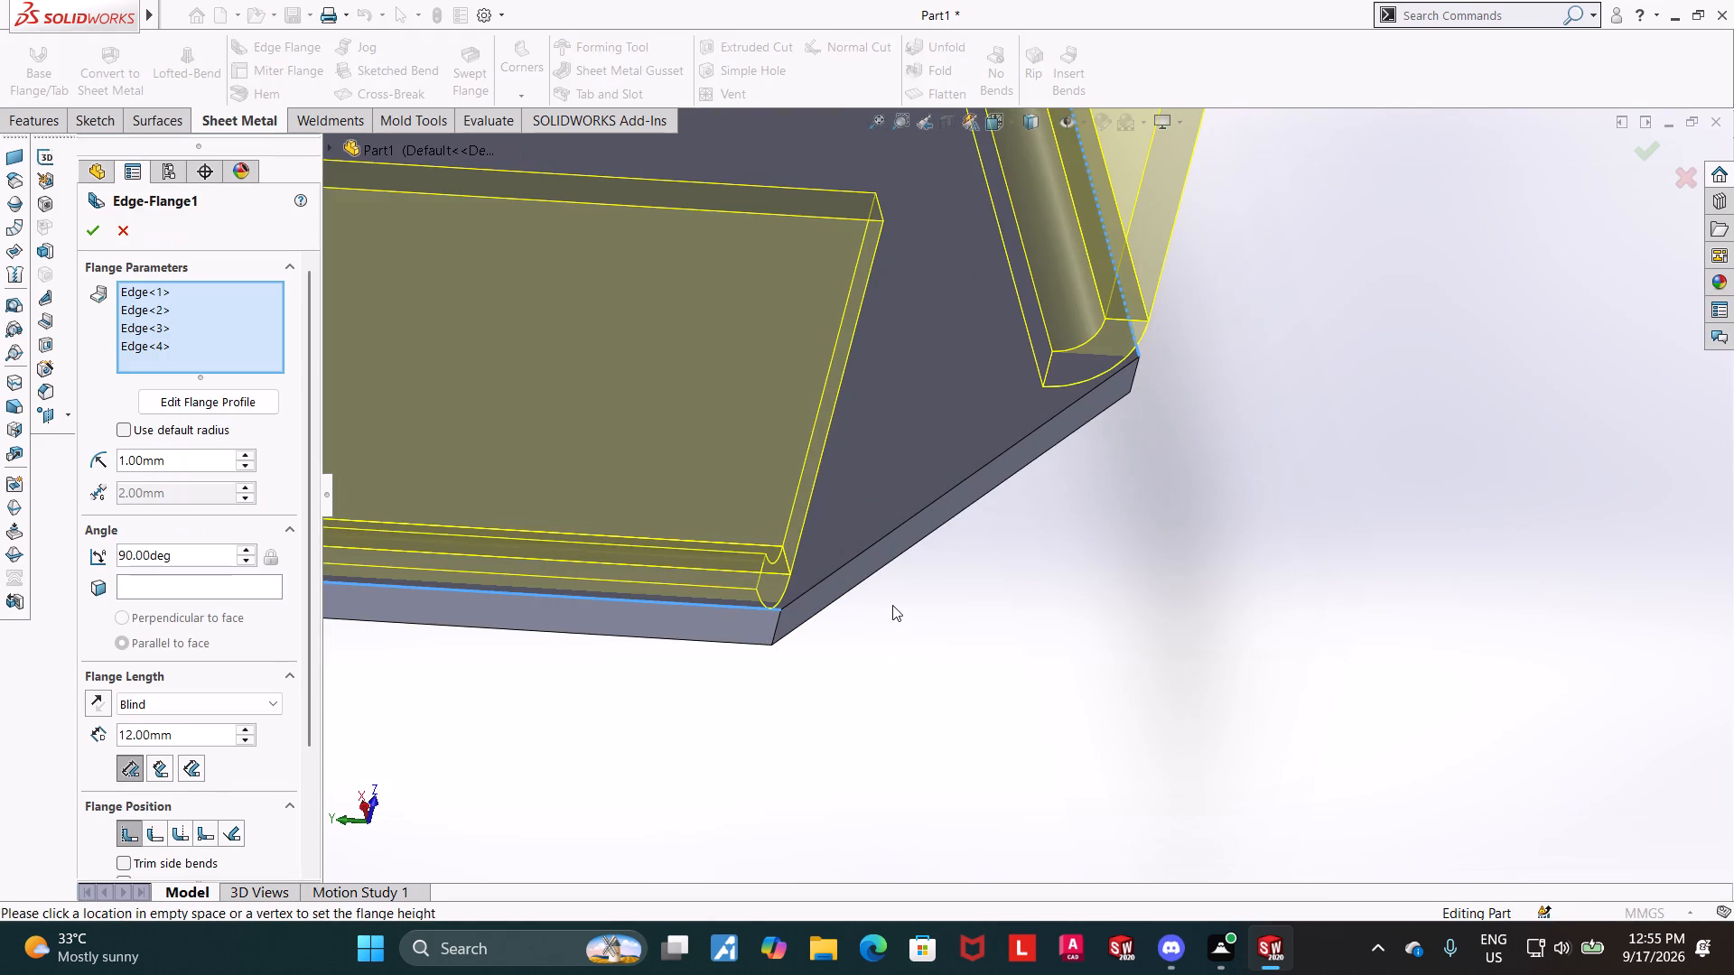
pyautogui.scroll(2, 943, 628)
pyautogui.moveTo(989, 641); pyautogui.dragTo(927, 648, button='middle')
pyautogui.moveTo(1148, 695); pyautogui.dragTo(1050, 717, button='middle')
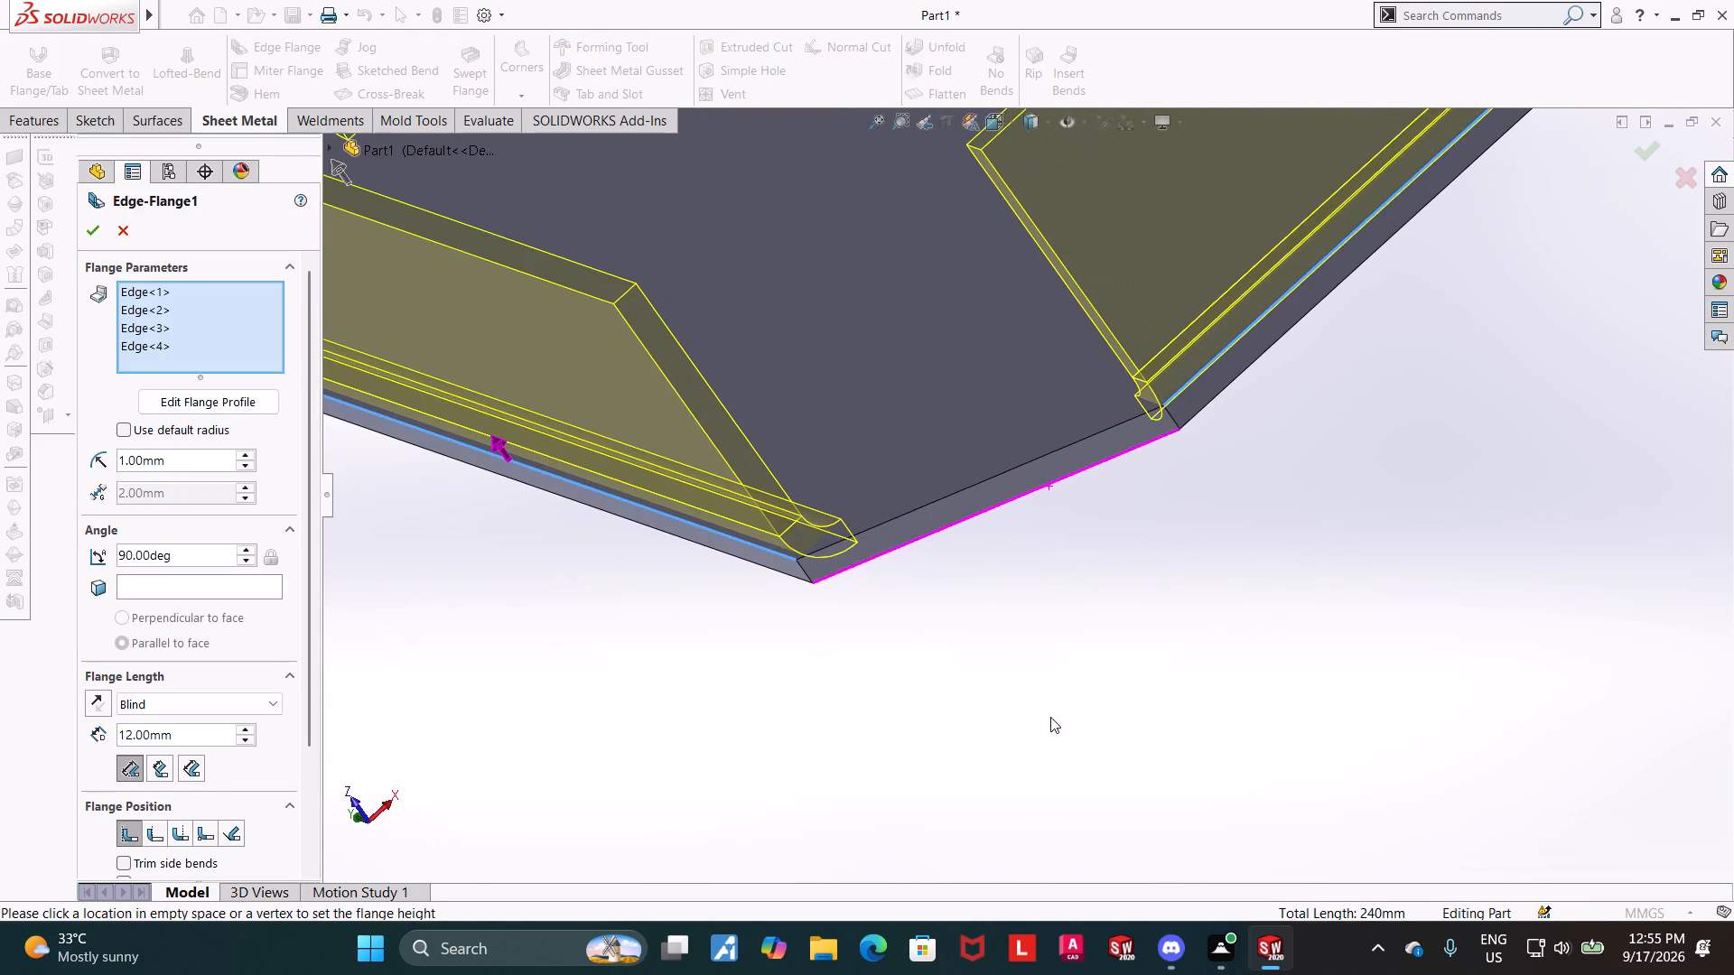
pyautogui.moveTo(1050, 717); pyautogui.dragTo(1050, 718, button='middle')
pyautogui.moveTo(996, 690); pyautogui.dragTo(966, 787, button='middle')
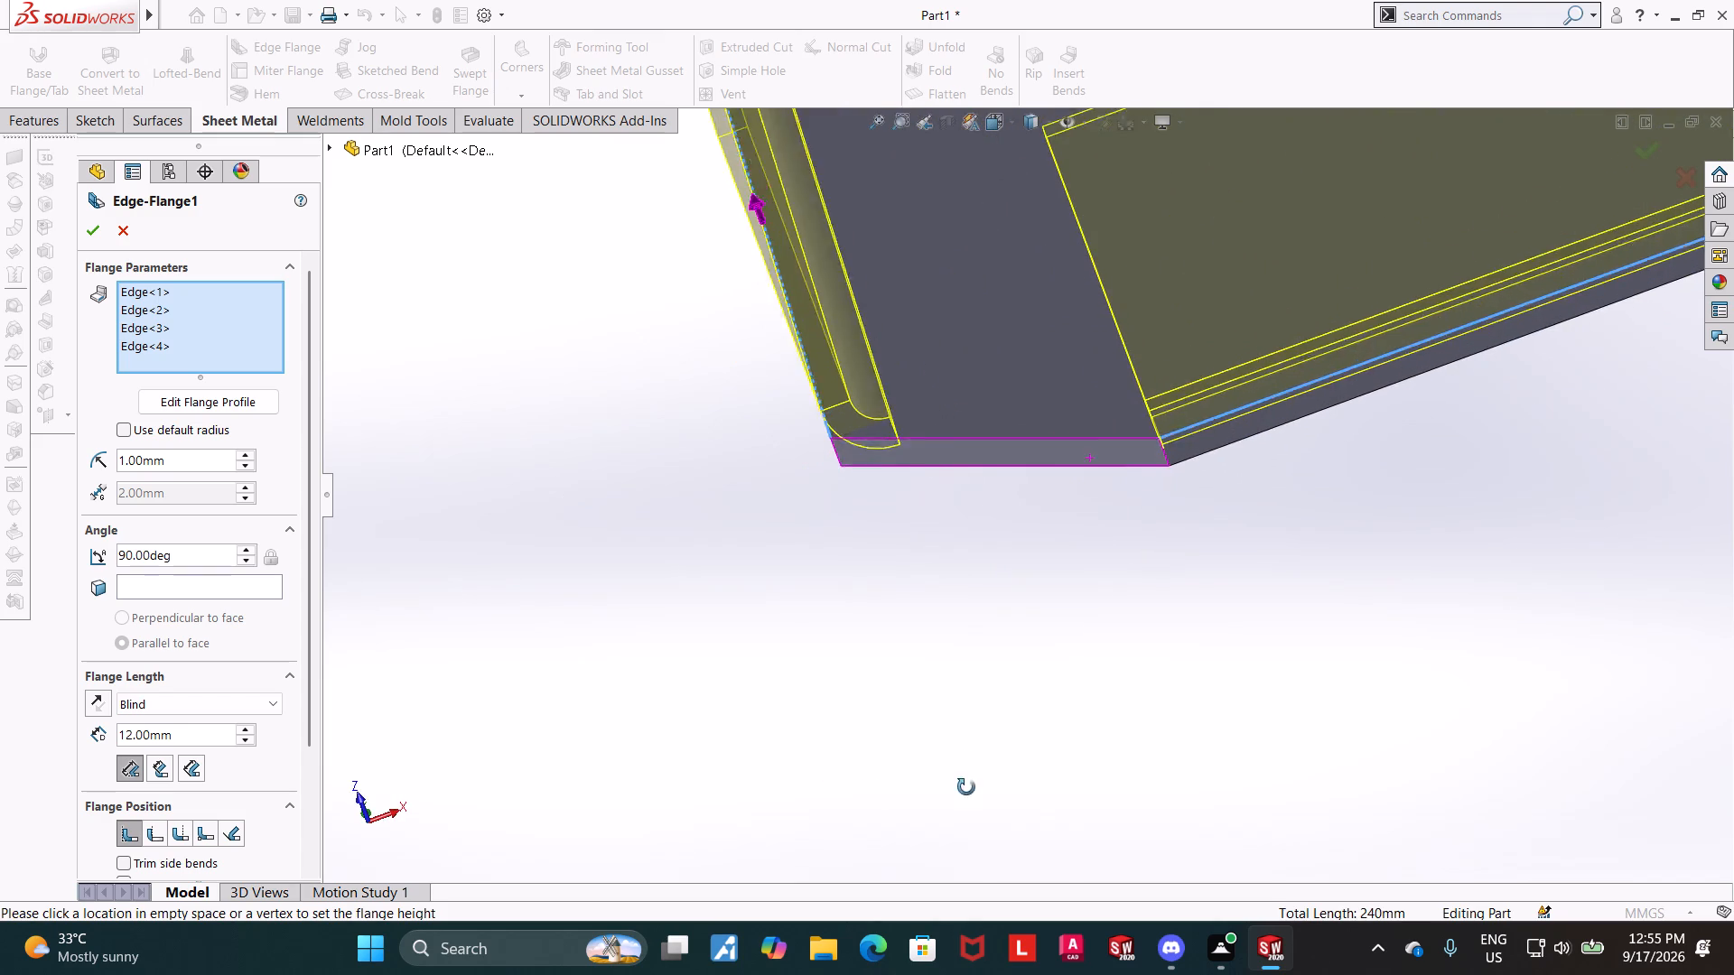
pyautogui.moveTo(966, 787); pyautogui.dragTo(977, 802, button='middle')
pyautogui.moveTo(311, 730); pyautogui.dragTo(310, 734)
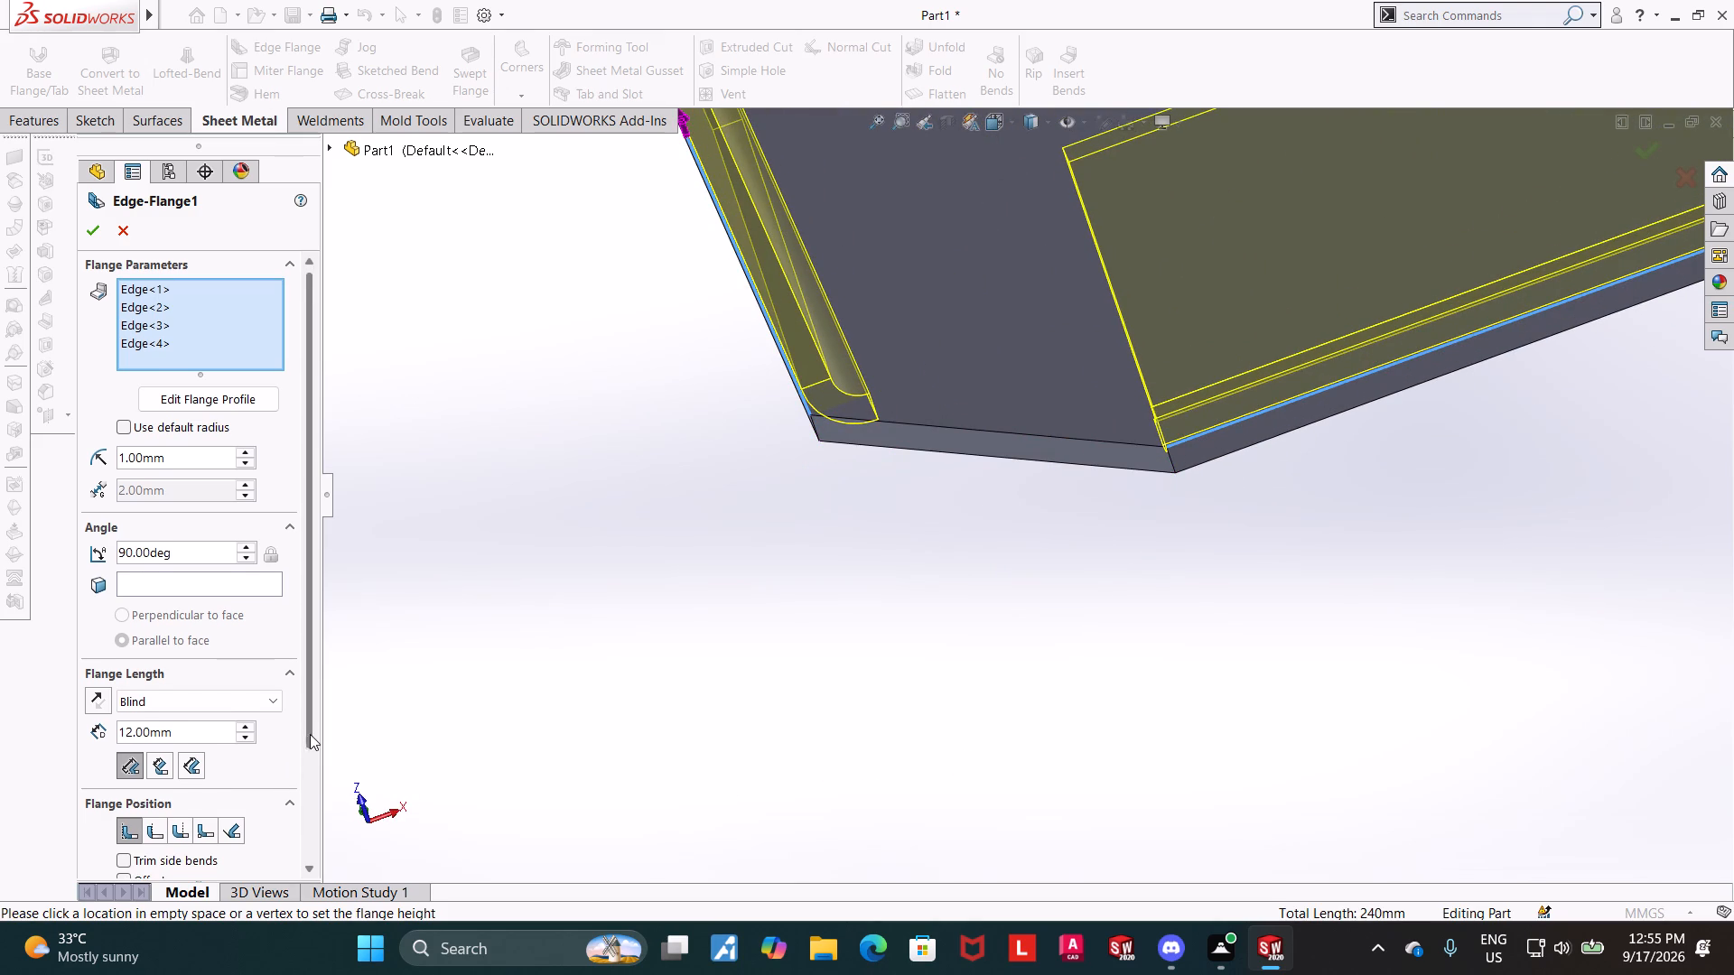
pyautogui.moveTo(310, 734); pyautogui.dragTo(309, 852)
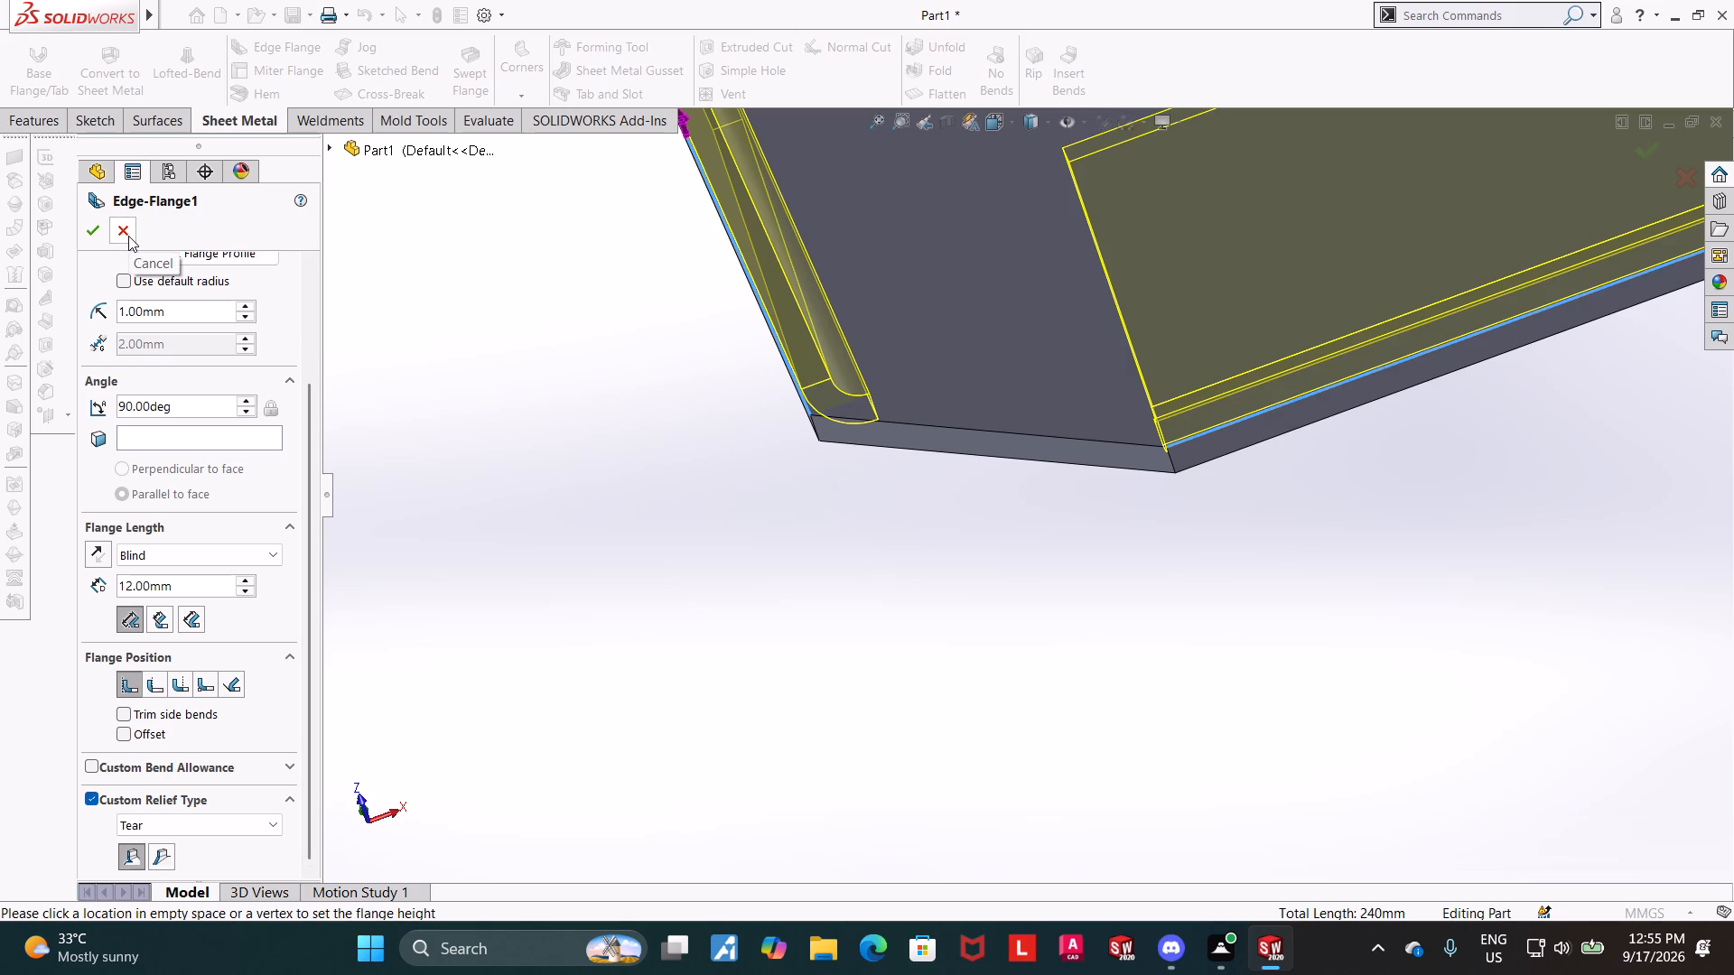
pyautogui.click(154, 856)
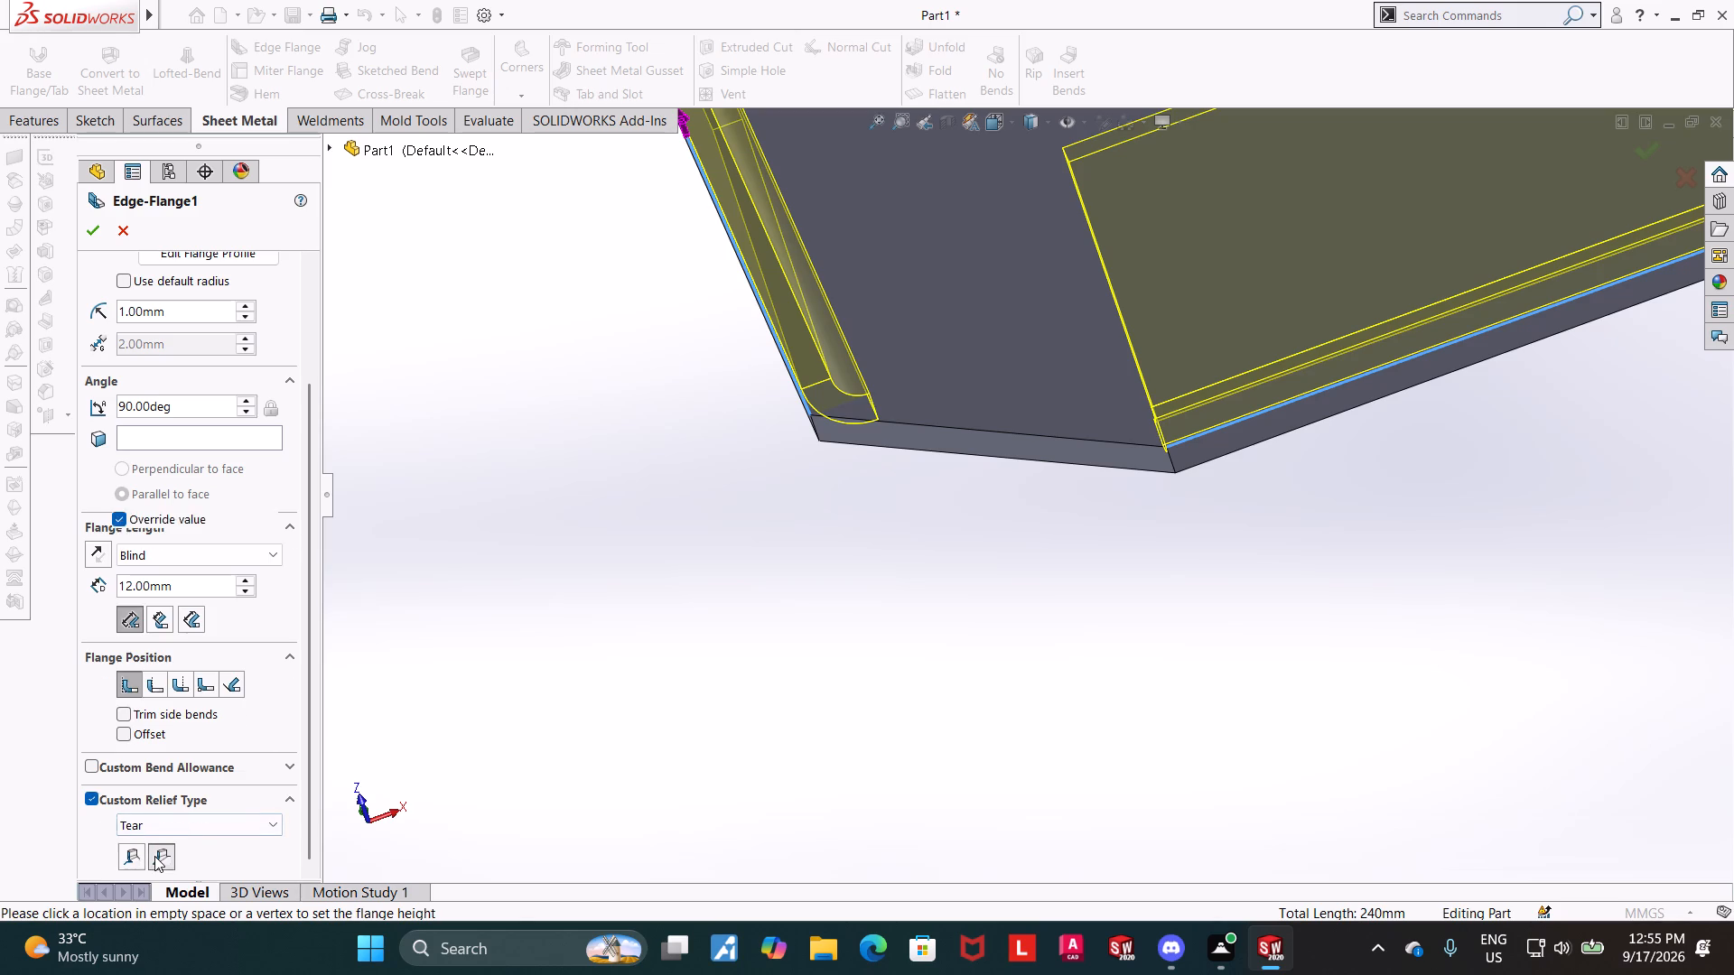
pyautogui.click(89, 234)
# Inspect the reworked corner and flatten the part to examine the flat pattern around the broken corners.
pyautogui.click(736, 563)
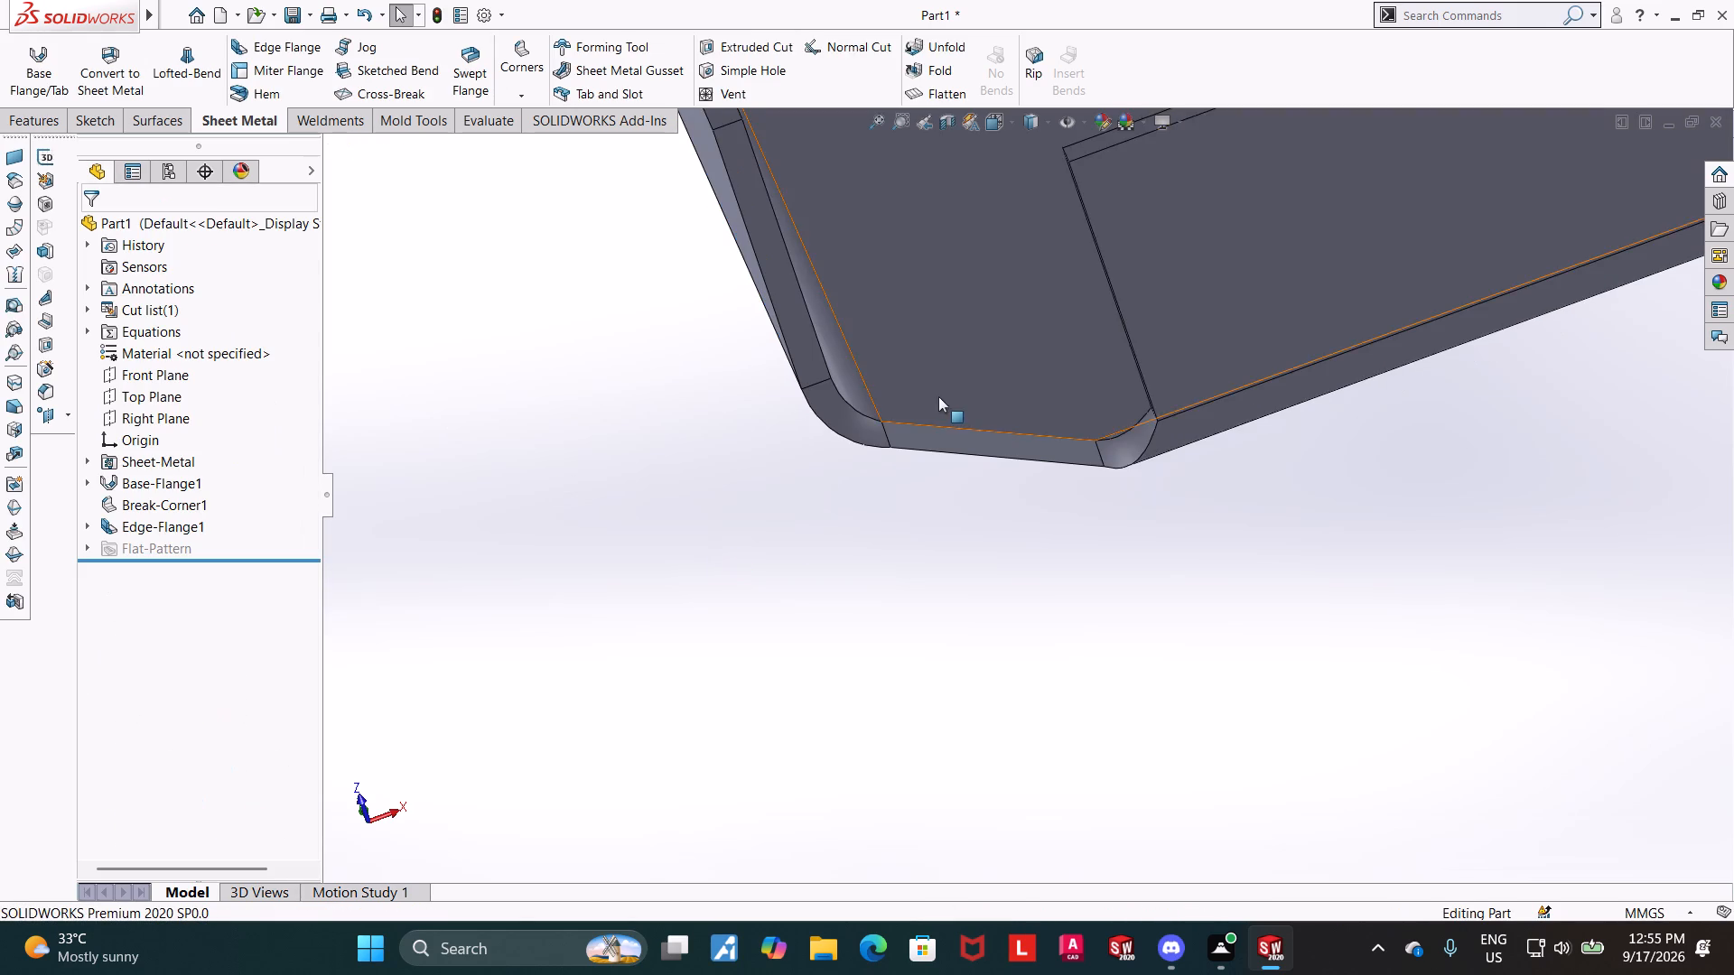
pyautogui.scroll(-2, 938, 385)
pyautogui.moveTo(872, 566); pyautogui.dragTo(881, 436, button='middle')
pyautogui.scroll(6, 881, 434)
pyautogui.click(1014, 590)
pyautogui.moveTo(998, 552); pyautogui.dragTo(985, 583, button='middle')
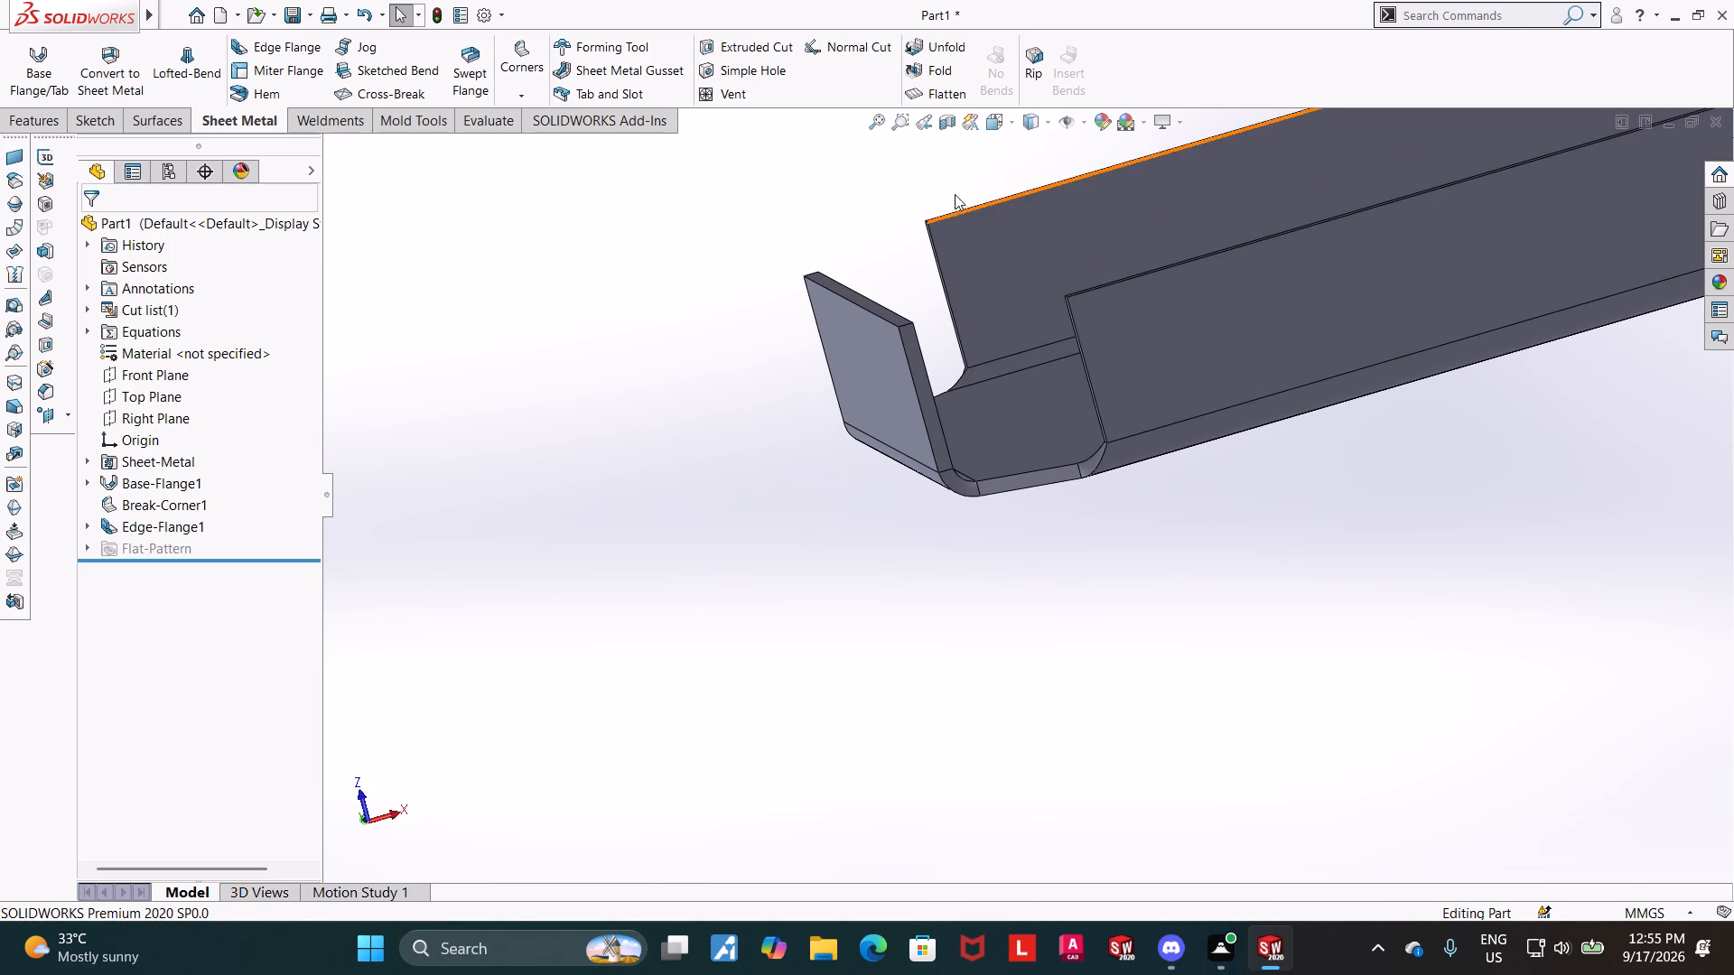
pyautogui.click(939, 98)
pyautogui.moveTo(1086, 555); pyautogui.dragTo(1066, 701, button='middle')
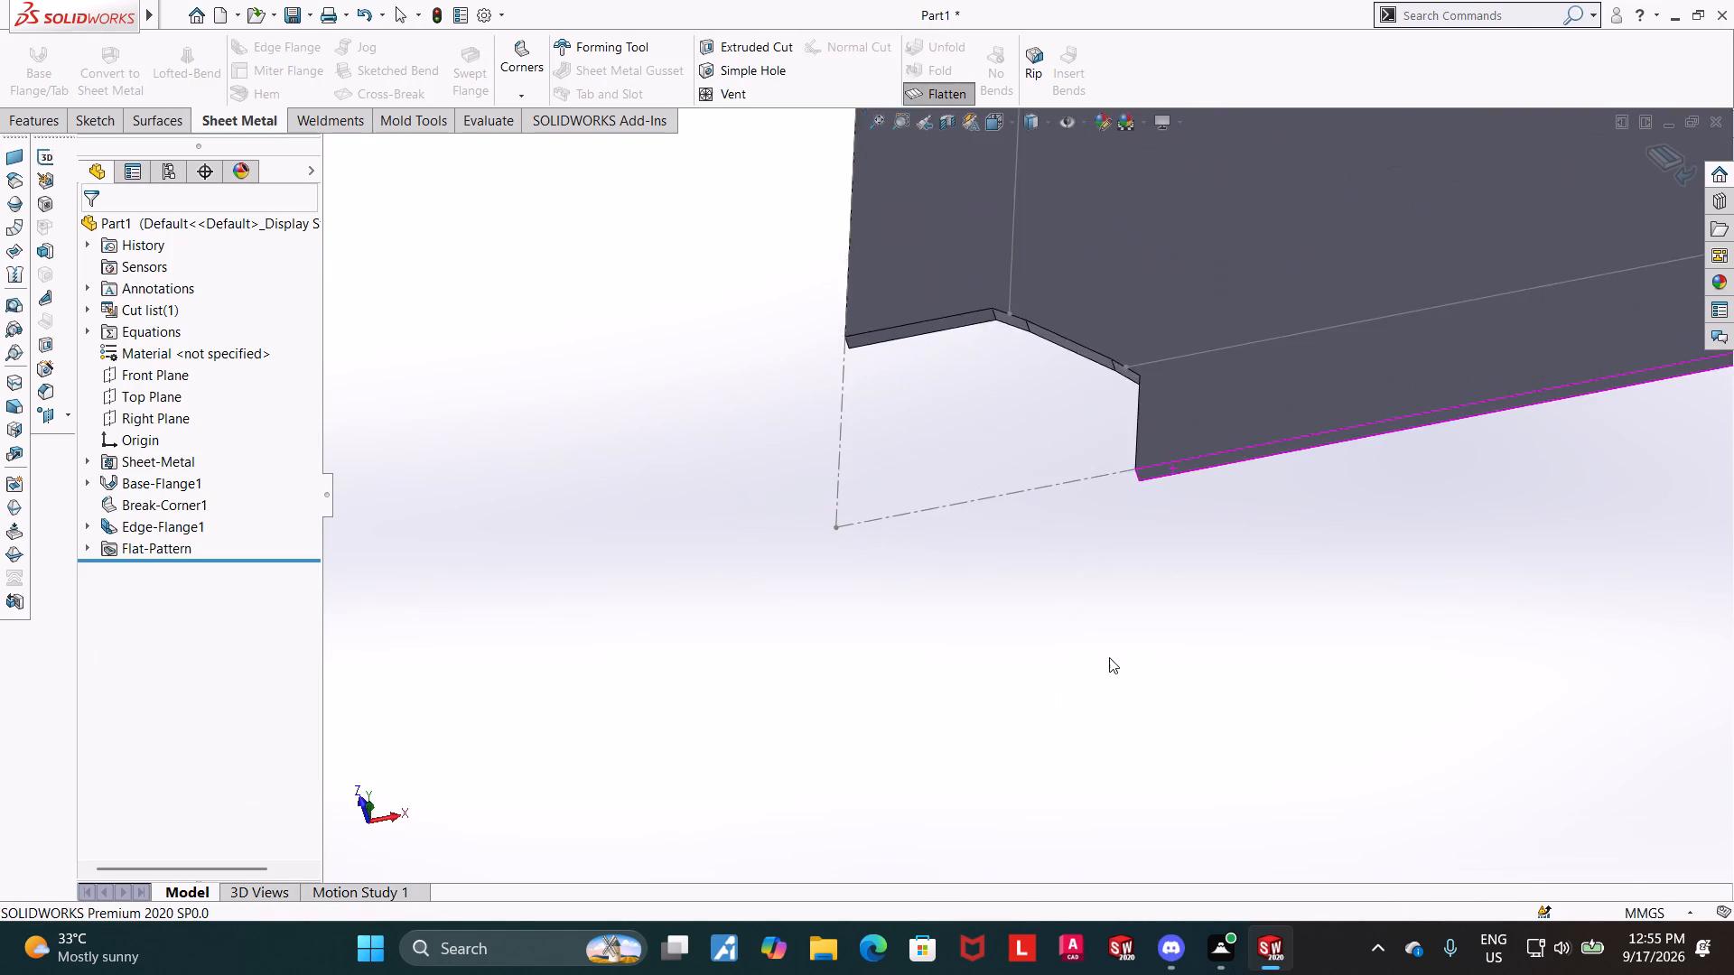
pyautogui.scroll(6, 1110, 656)
pyautogui.moveTo(1309, 527); pyautogui.dragTo(1380, 609, button='middle')
pyautogui.scroll(-3, 1398, 432)
# Return the part from the flat pattern to its folded state and examine the flanges and corner reliefs.
pyautogui.click(947, 92)
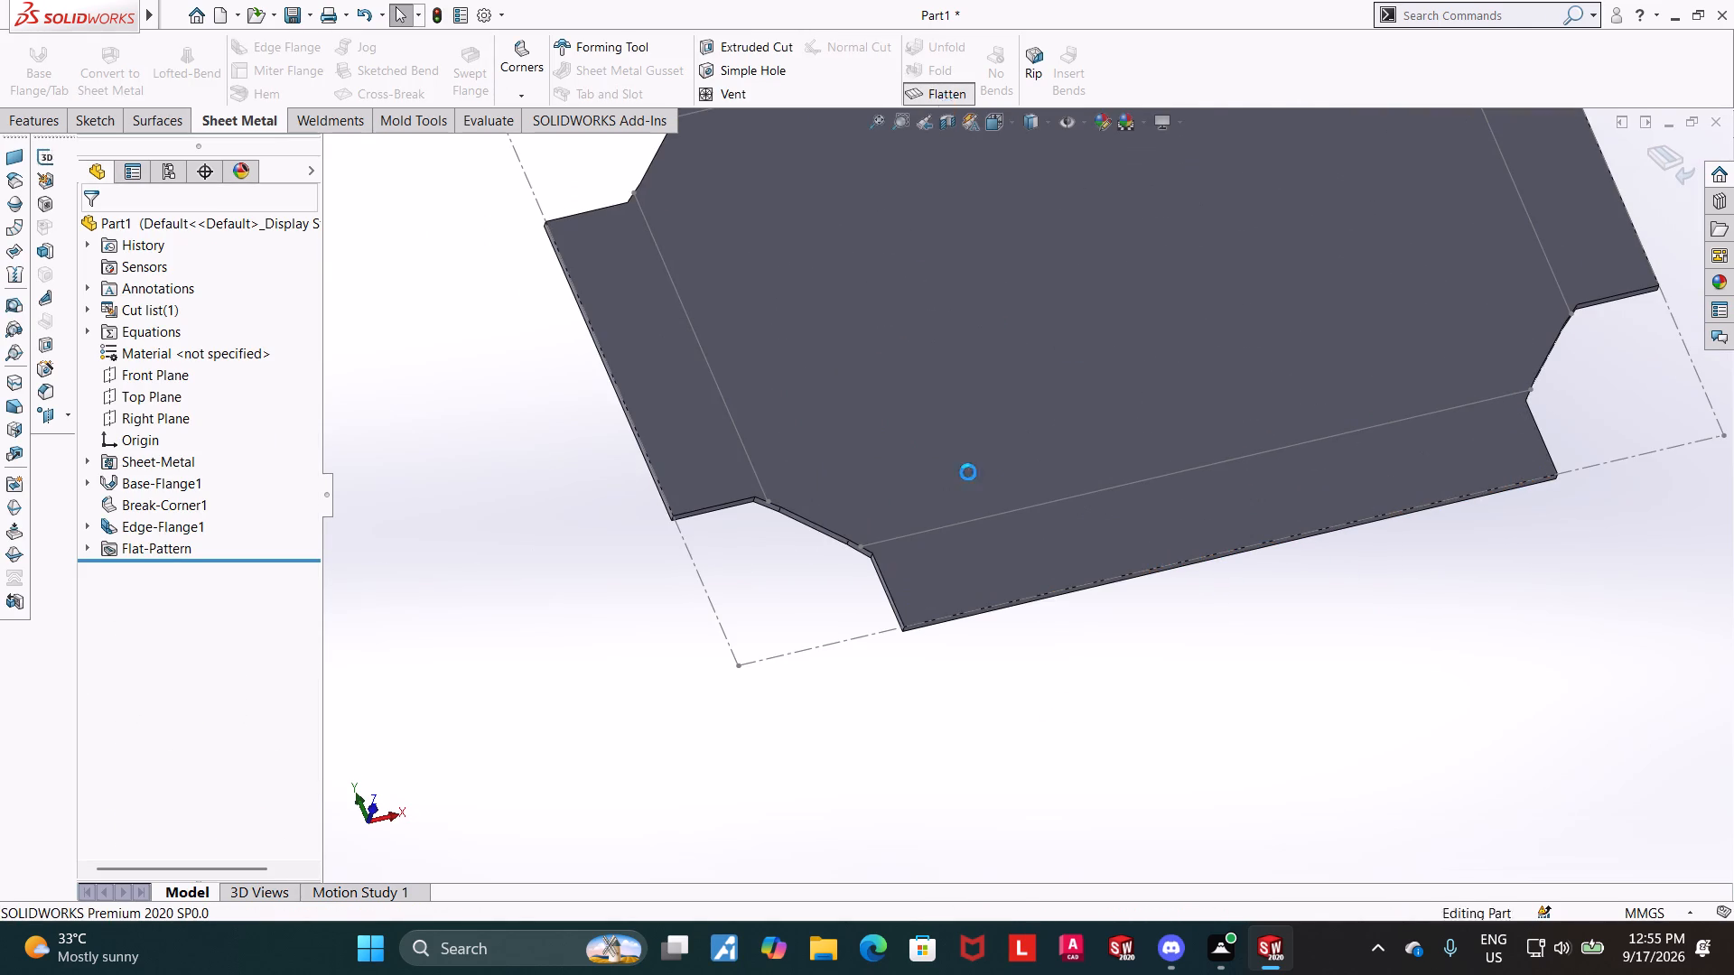
pyautogui.scroll(-2, 887, 500)
pyautogui.moveTo(856, 658); pyautogui.dragTo(853, 456, button='middle')
pyautogui.scroll(2, 853, 453)
pyautogui.moveTo(810, 586); pyautogui.dragTo(937, 587, button='middle')
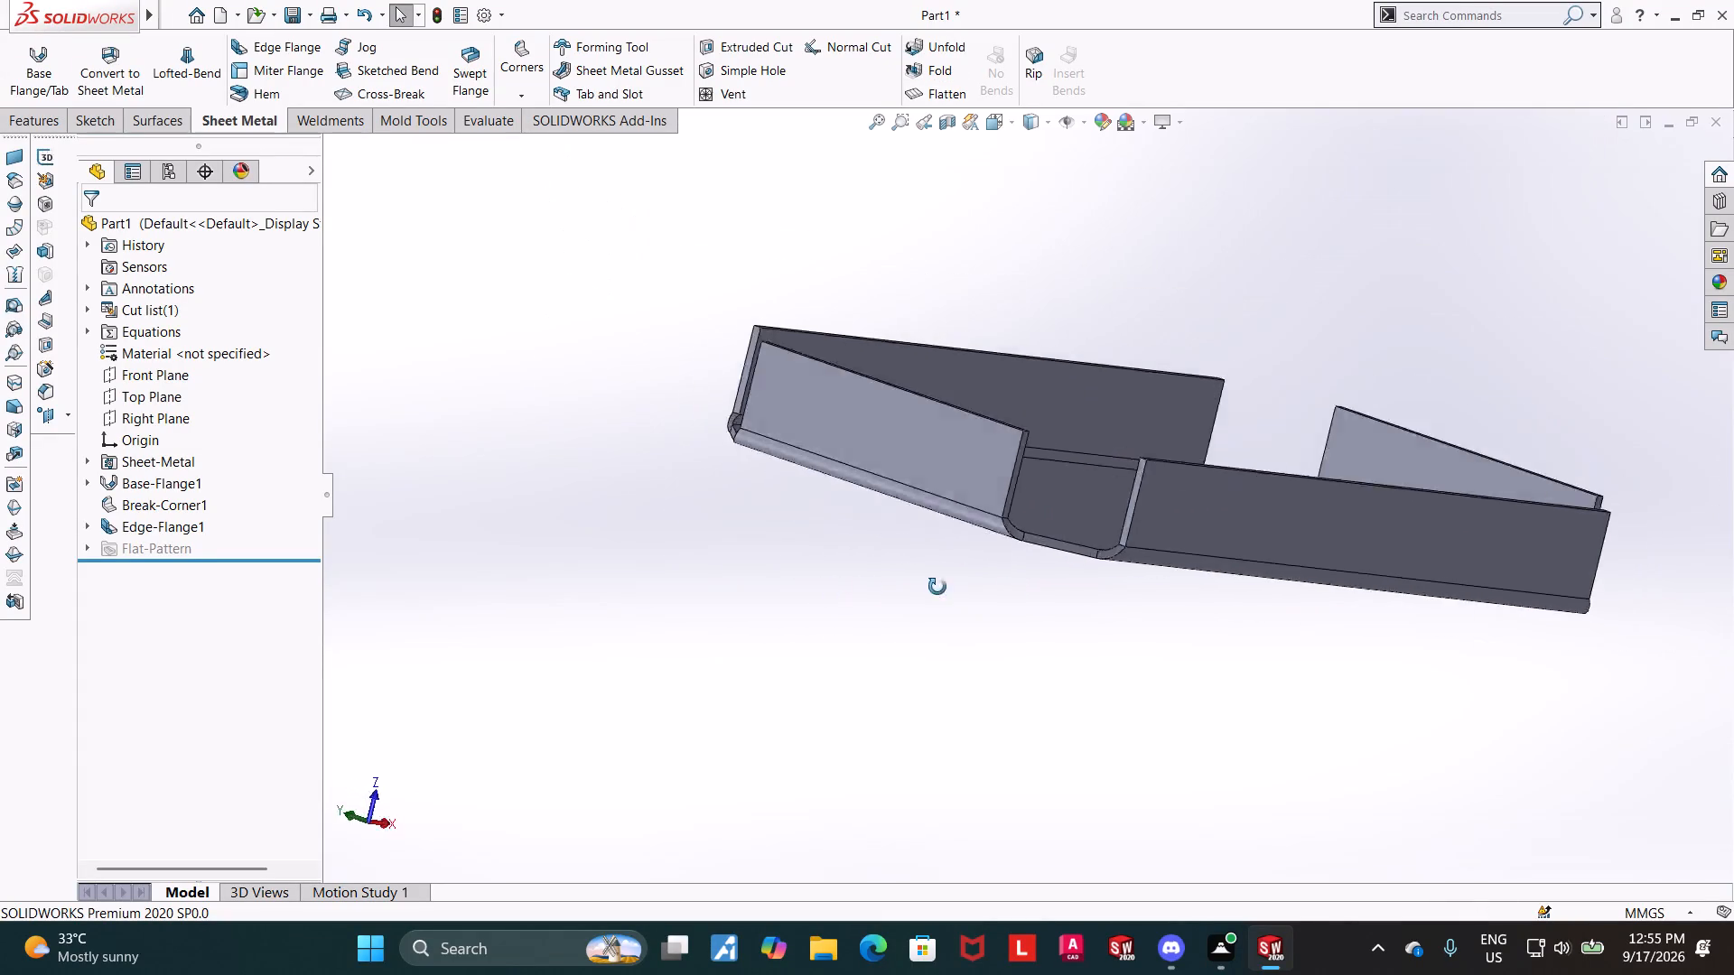
# Examine the folded part's flanges and the reliefs at the broken corners from several angles.
pyautogui.moveTo(937, 587); pyautogui.dragTo(1130, 701, button='middle')
pyautogui.scroll(-3, 1523, 497)
pyautogui.scroll(-1, 1557, 622)
pyautogui.moveTo(1556, 622); pyautogui.dragTo(1543, 702, button='middle')
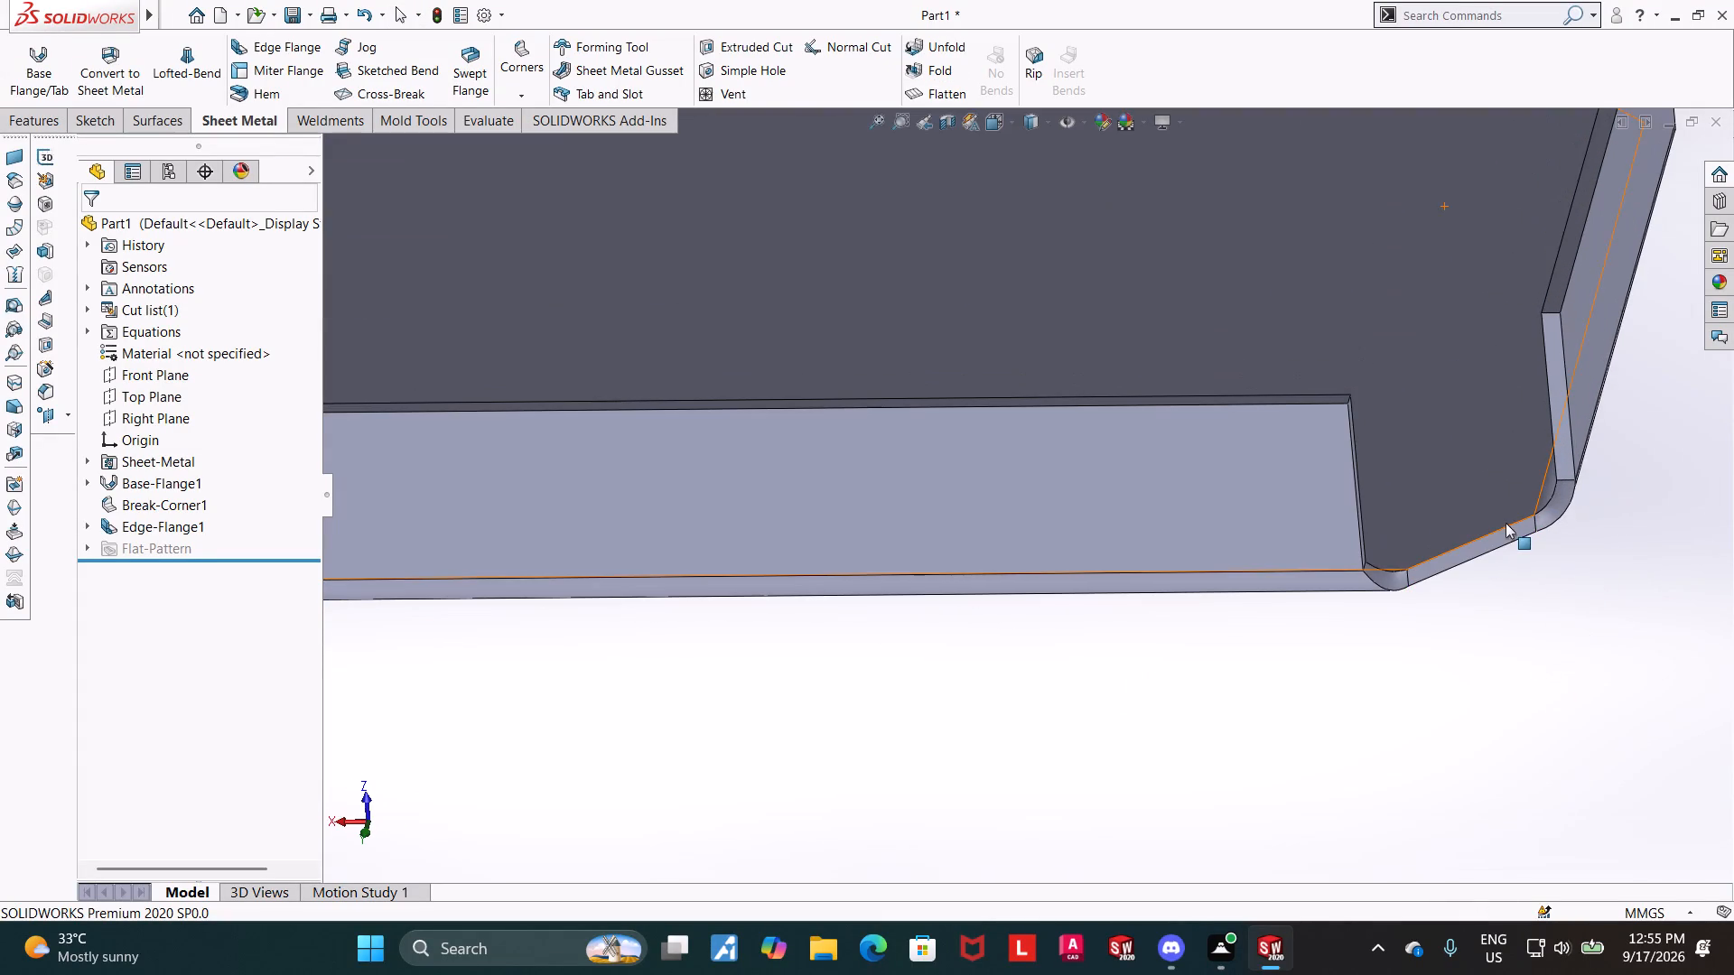
pyautogui.scroll(4, 1460, 544)
pyautogui.click(1356, 580)
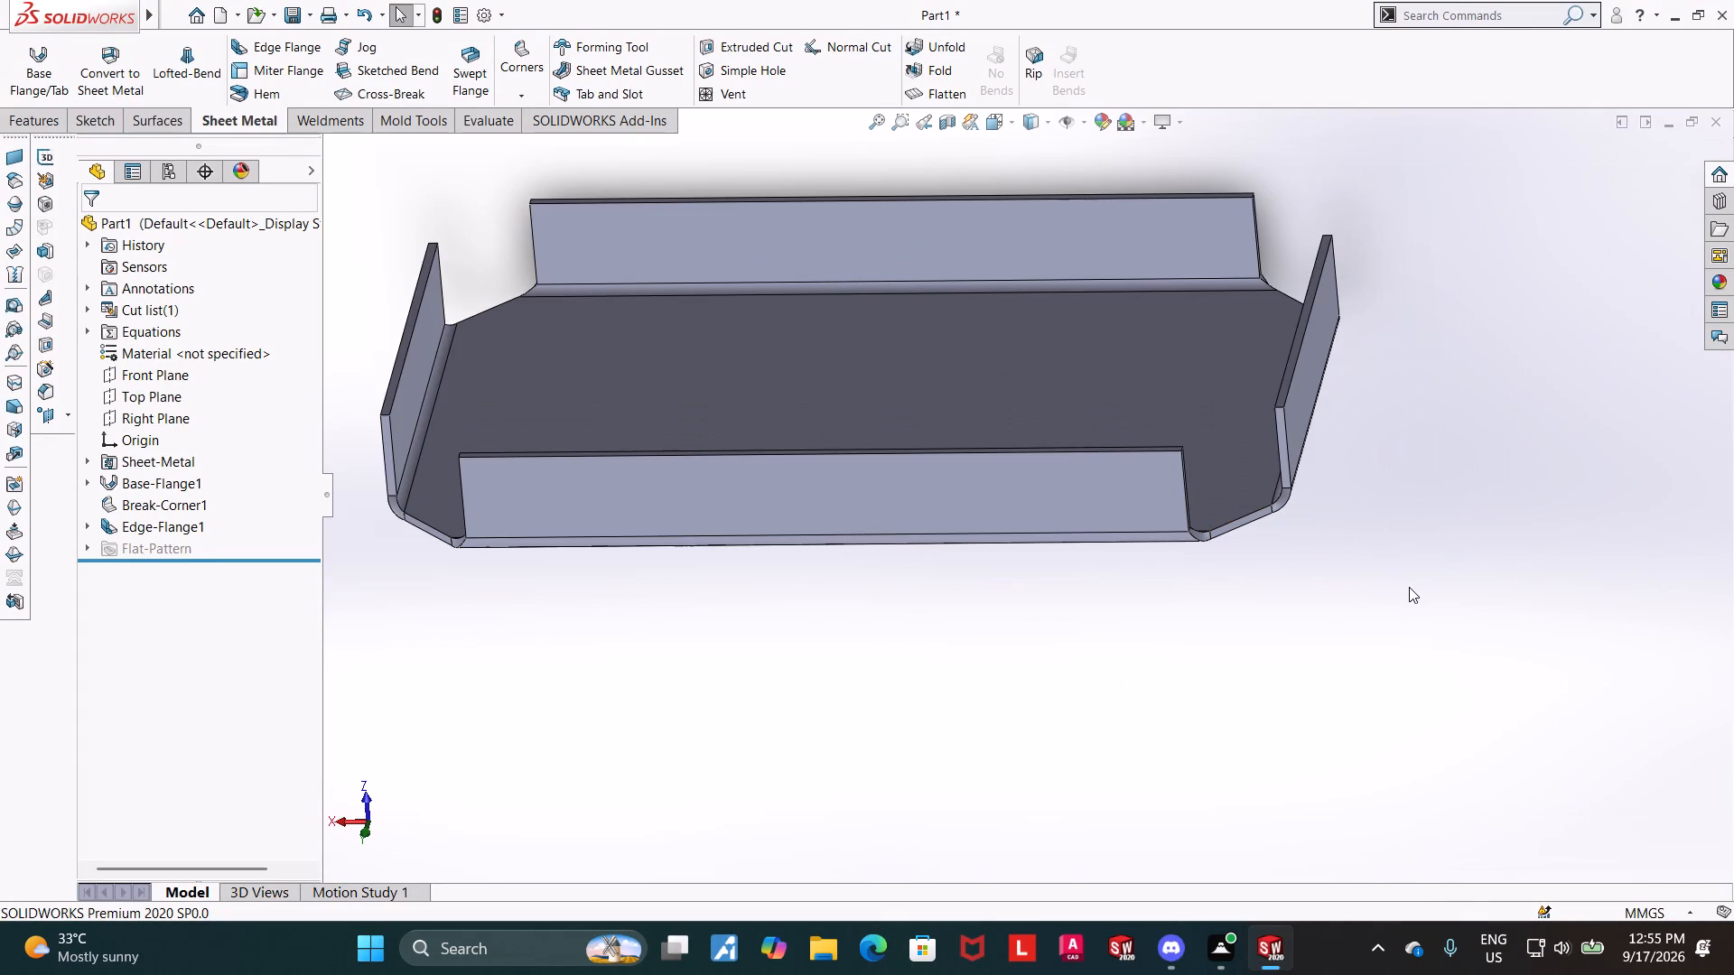
pyautogui.scroll(-1, 1314, 472)
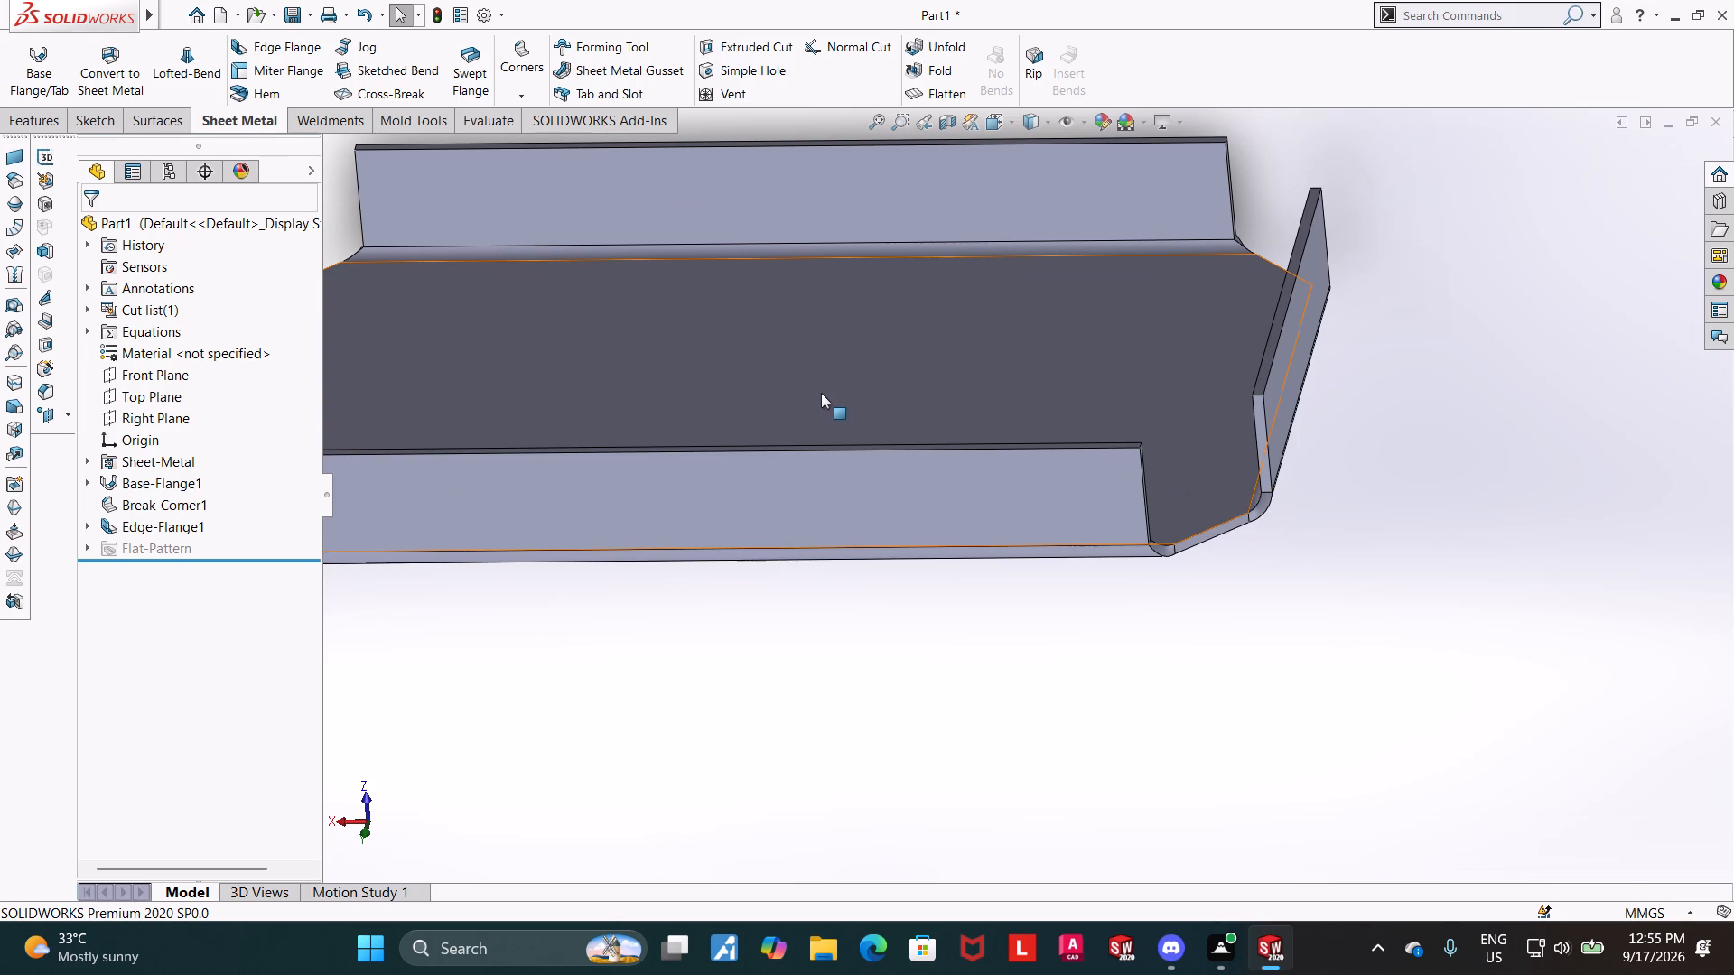
pyautogui.scroll(4, 948, 643)
pyautogui.scroll(-1, 985, 521)
pyautogui.moveTo(991, 554); pyautogui.dragTo(991, 581, button='middle')
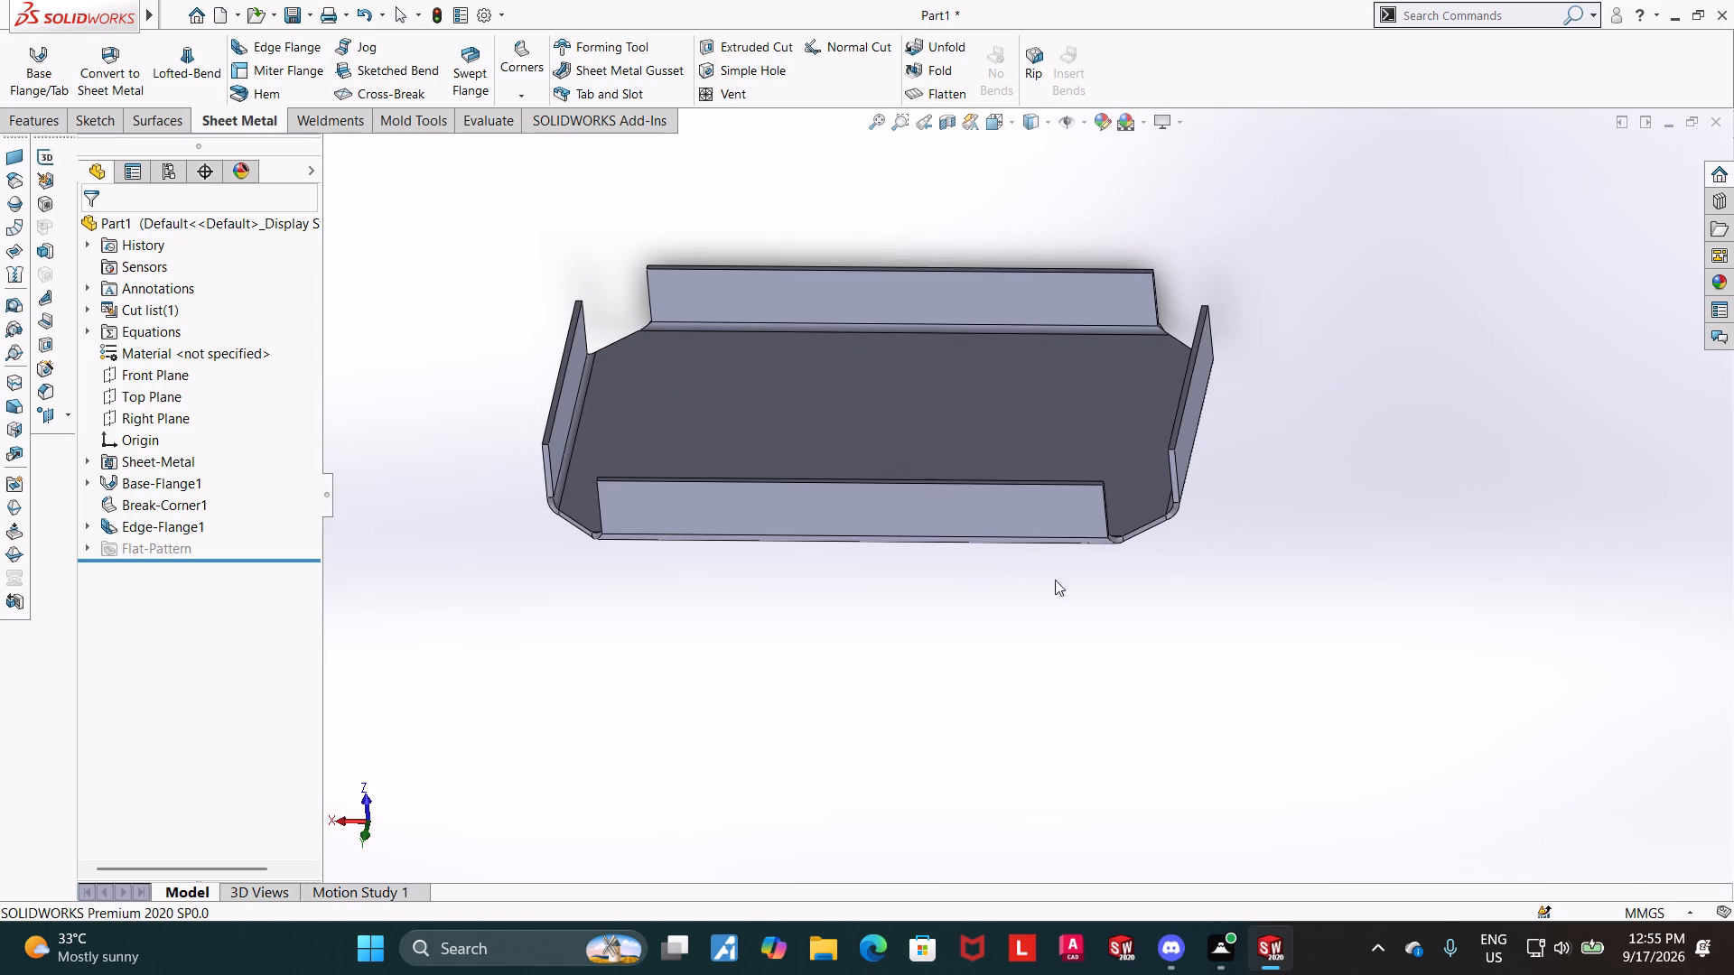
pyautogui.moveTo(1403, 554); pyautogui.dragTo(1413, 622, button='middle')
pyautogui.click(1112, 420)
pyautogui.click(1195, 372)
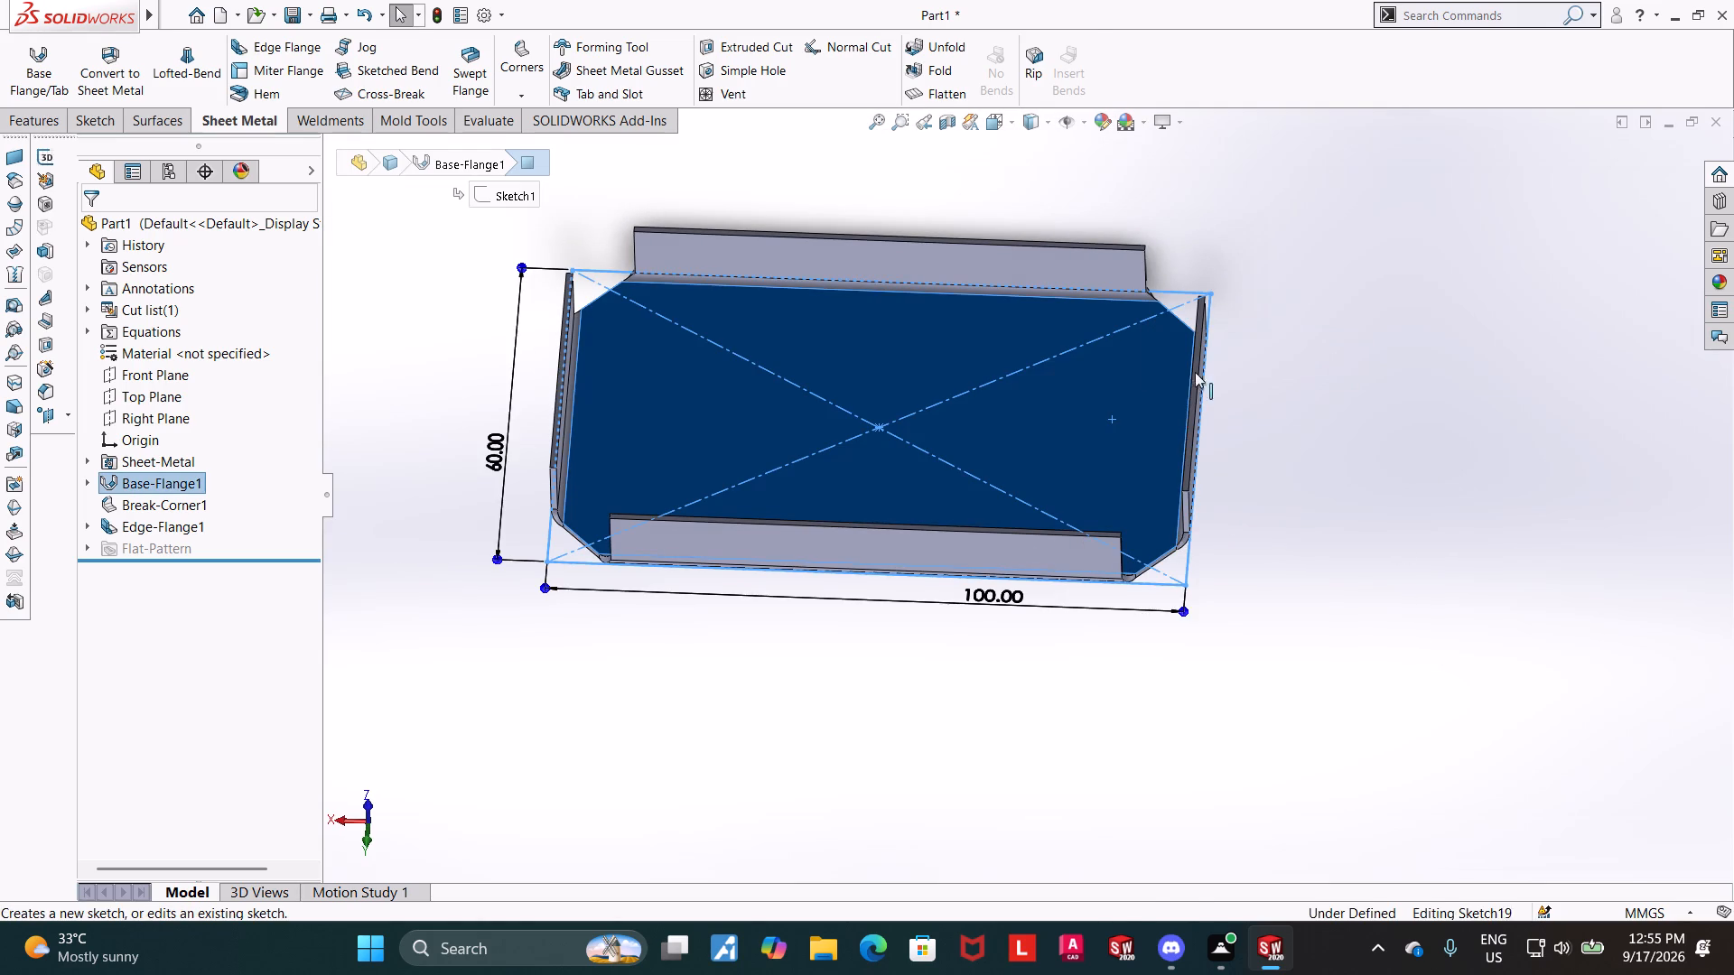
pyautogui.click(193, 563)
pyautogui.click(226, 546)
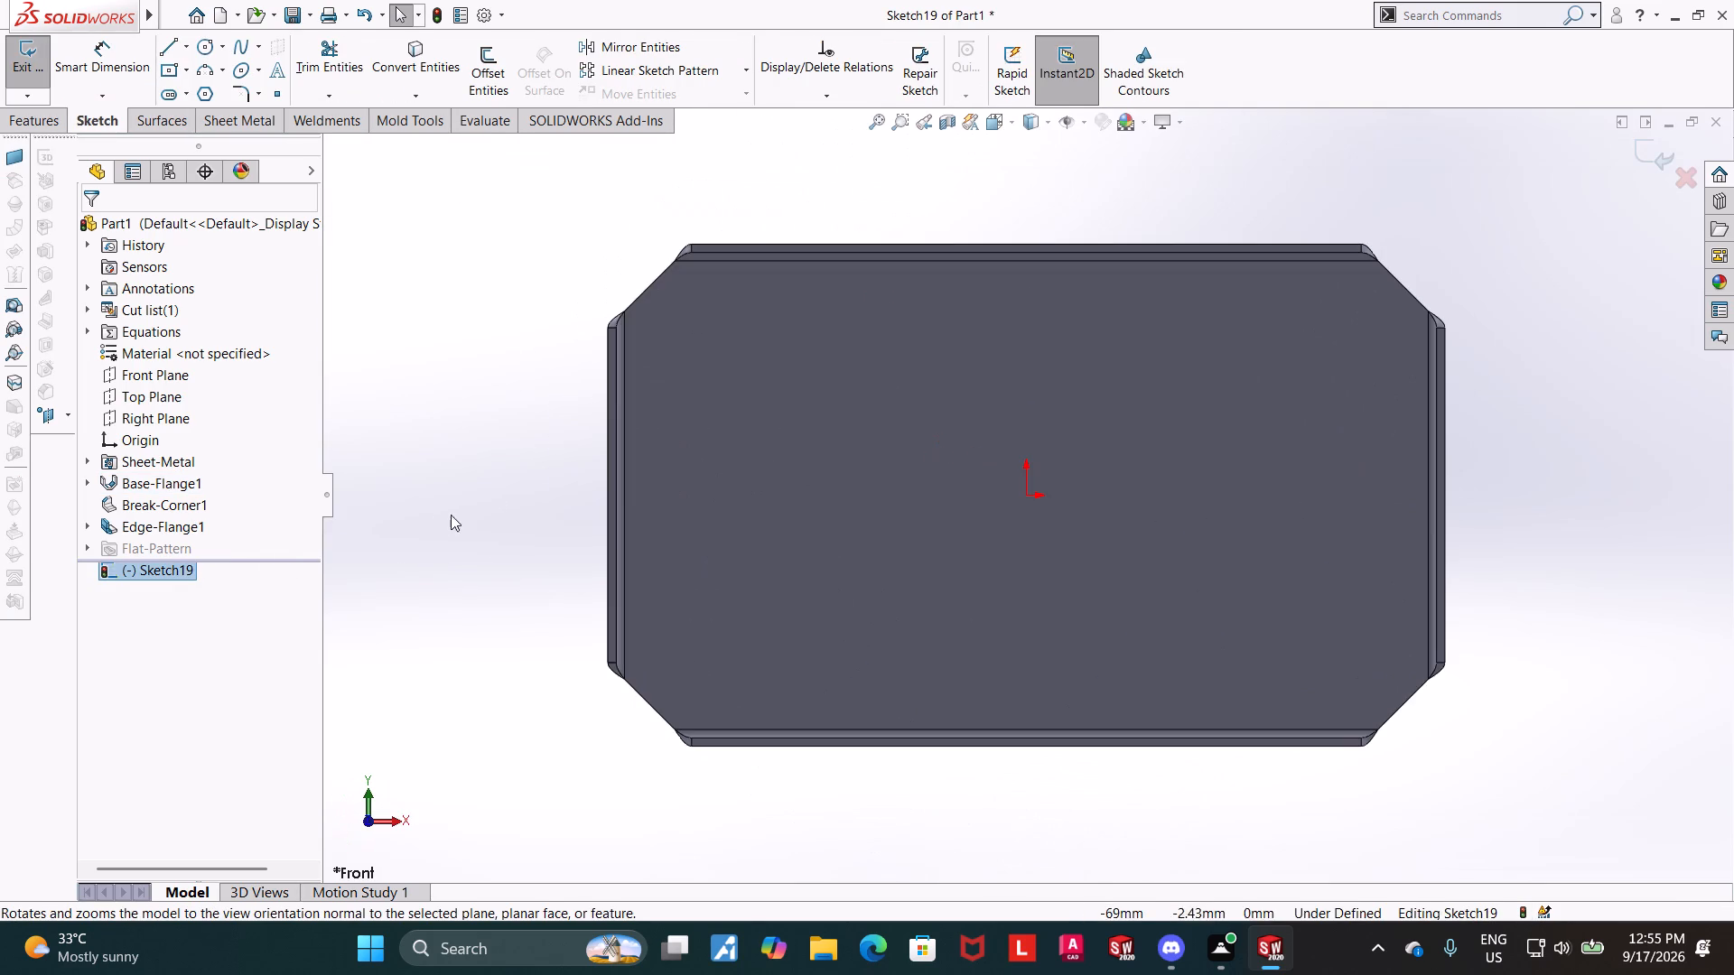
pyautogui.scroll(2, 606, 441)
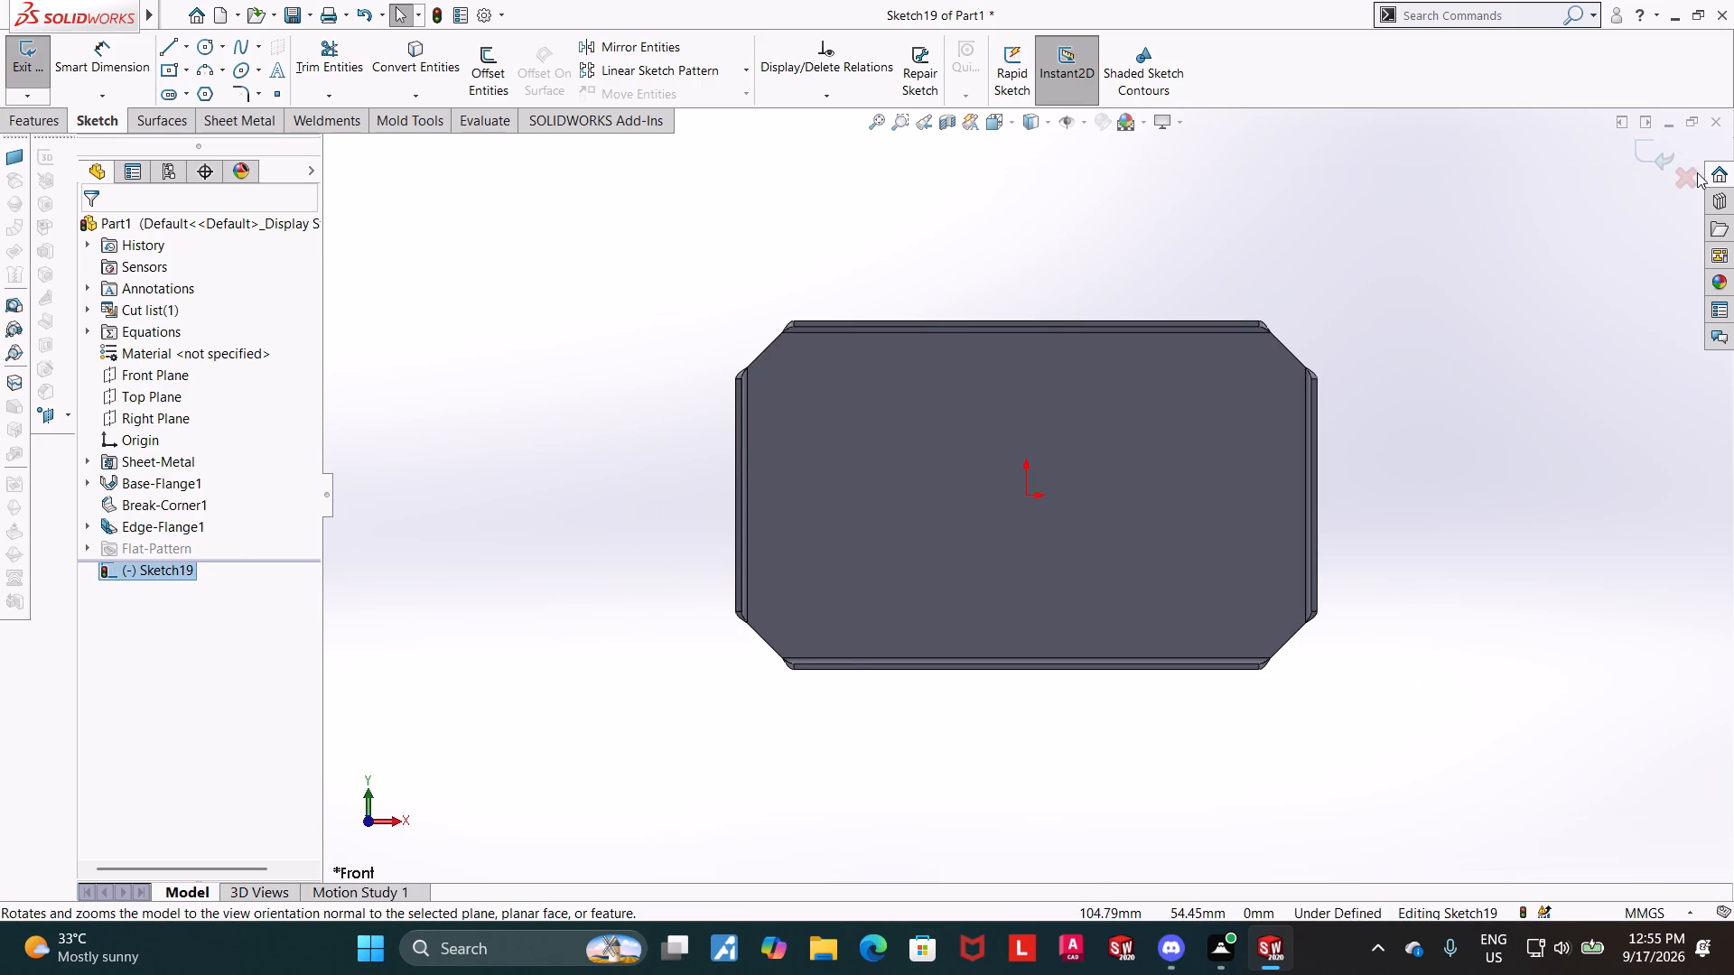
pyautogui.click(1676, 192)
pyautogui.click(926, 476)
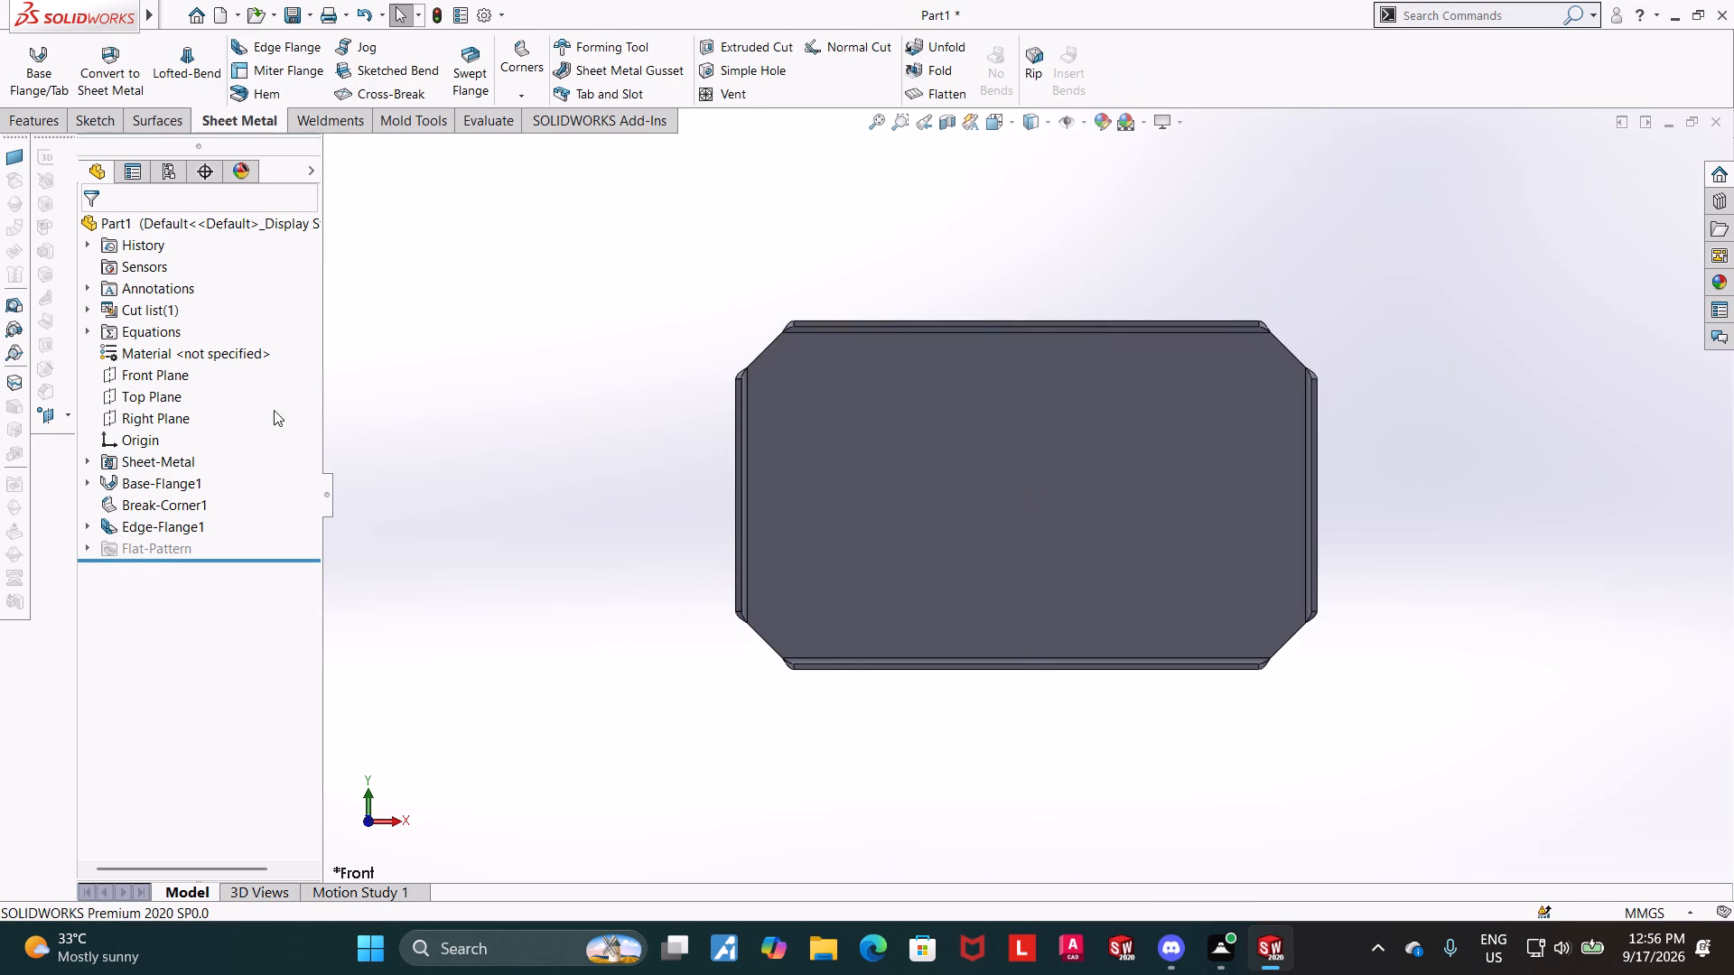
# Check how the Front Plane lies relative to the base and the four flanges.
pyautogui.click(143, 376)
pyautogui.moveTo(532, 598); pyautogui.dragTo(681, 462, button='middle')
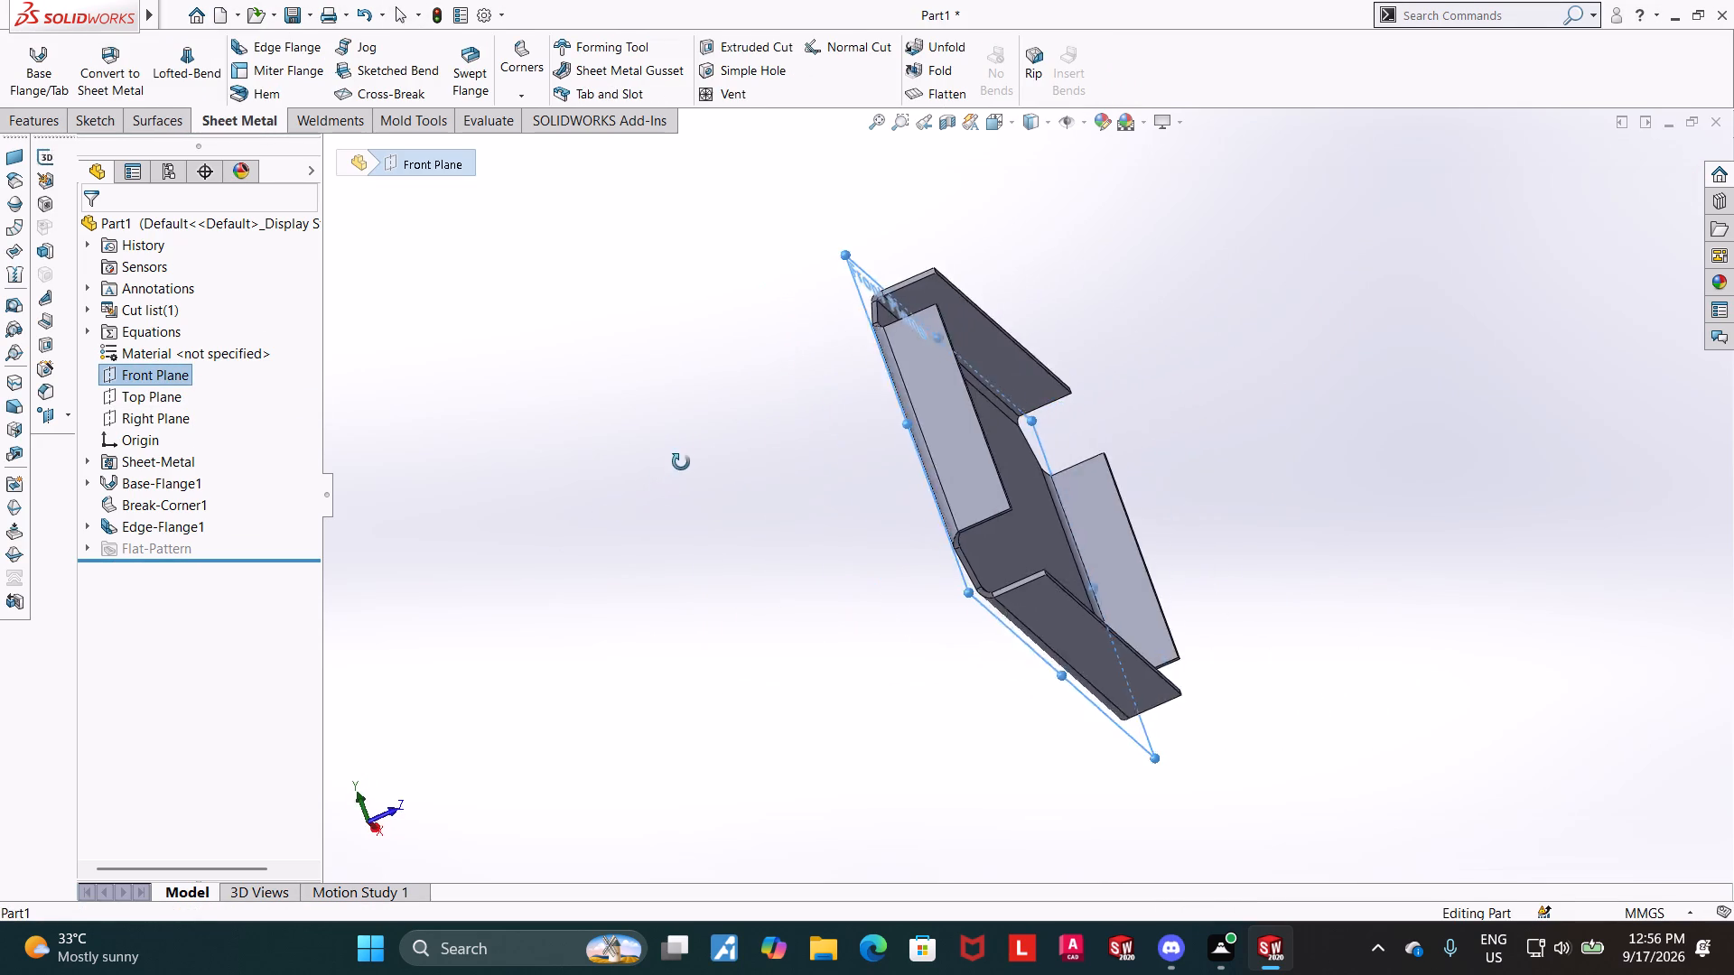
pyautogui.moveTo(681, 462); pyautogui.dragTo(617, 470, button='middle')
pyautogui.click(166, 379)
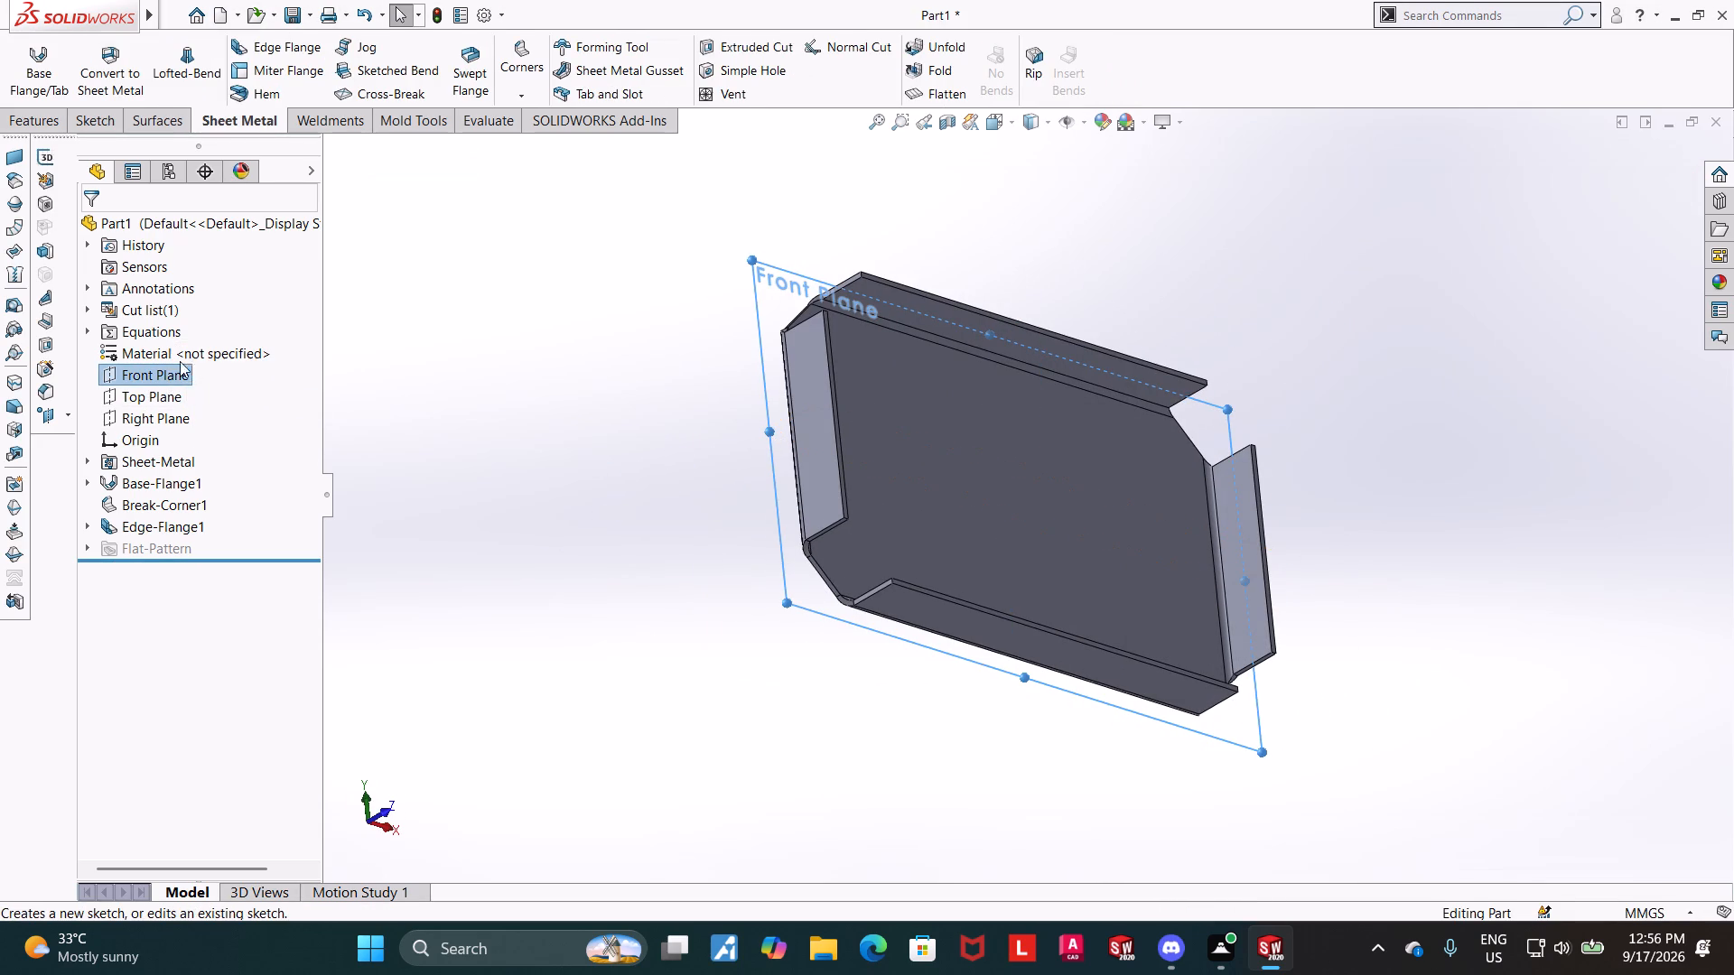
pyautogui.click(343, 411)
pyautogui.moveTo(1575, 414); pyautogui.dragTo(1510, 432, button='middle')
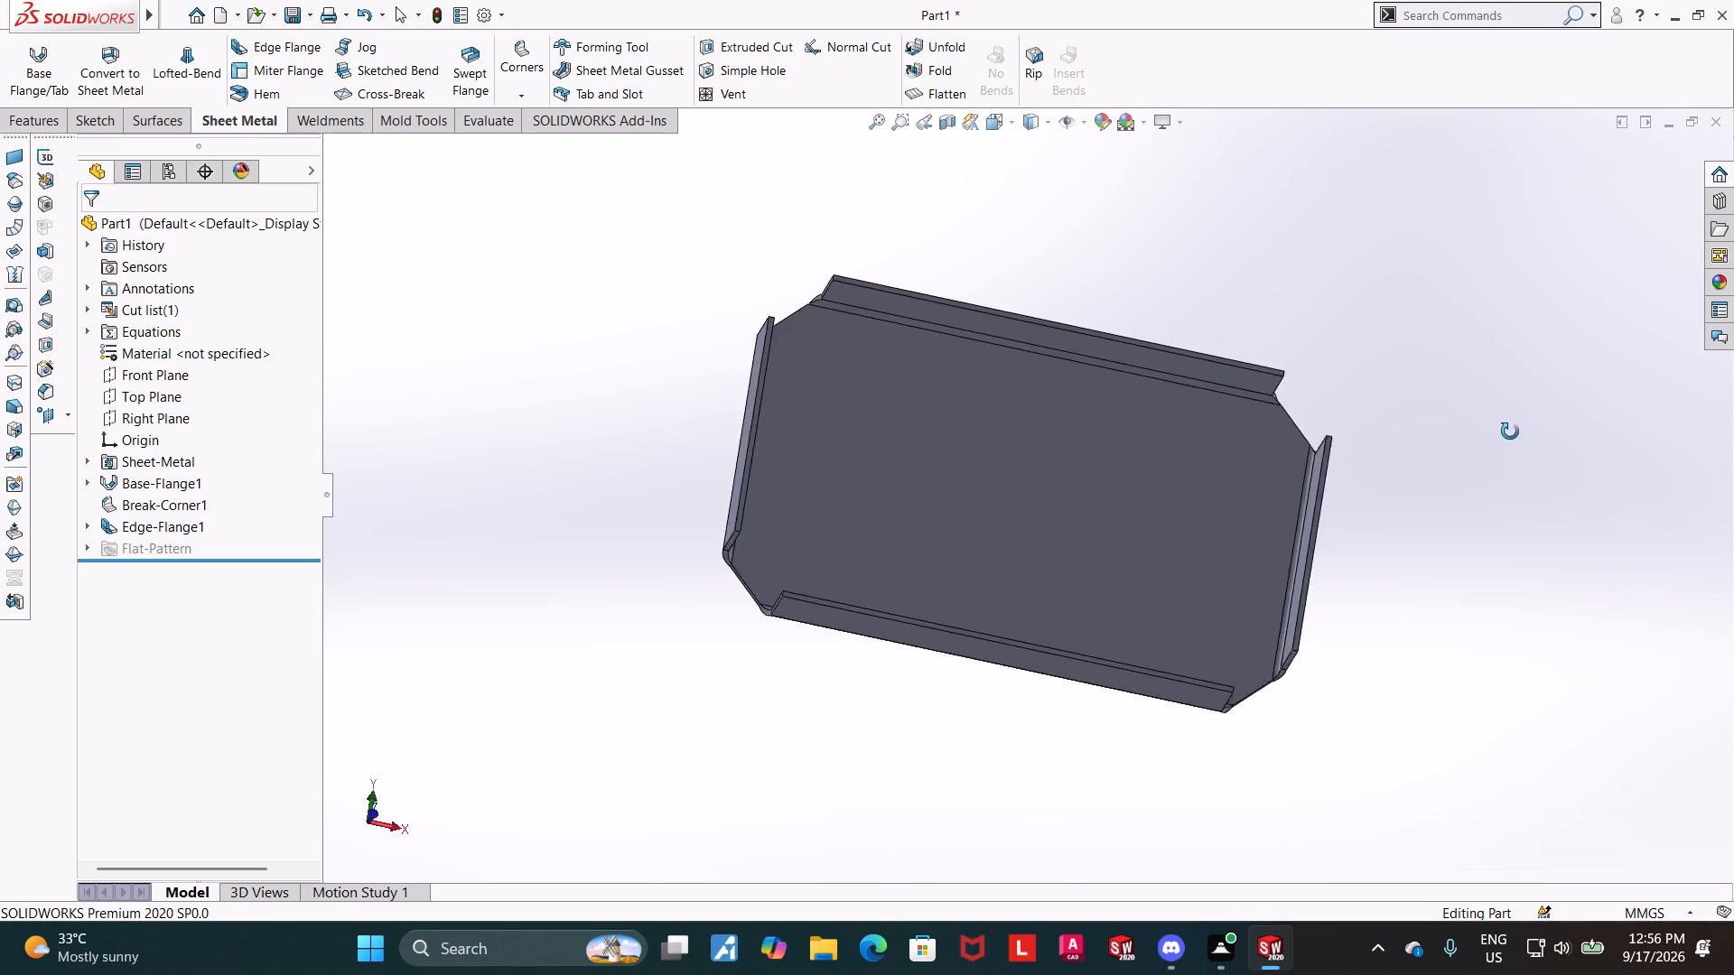
pyautogui.moveTo(1510, 432); pyautogui.dragTo(1609, 432, button='middle')
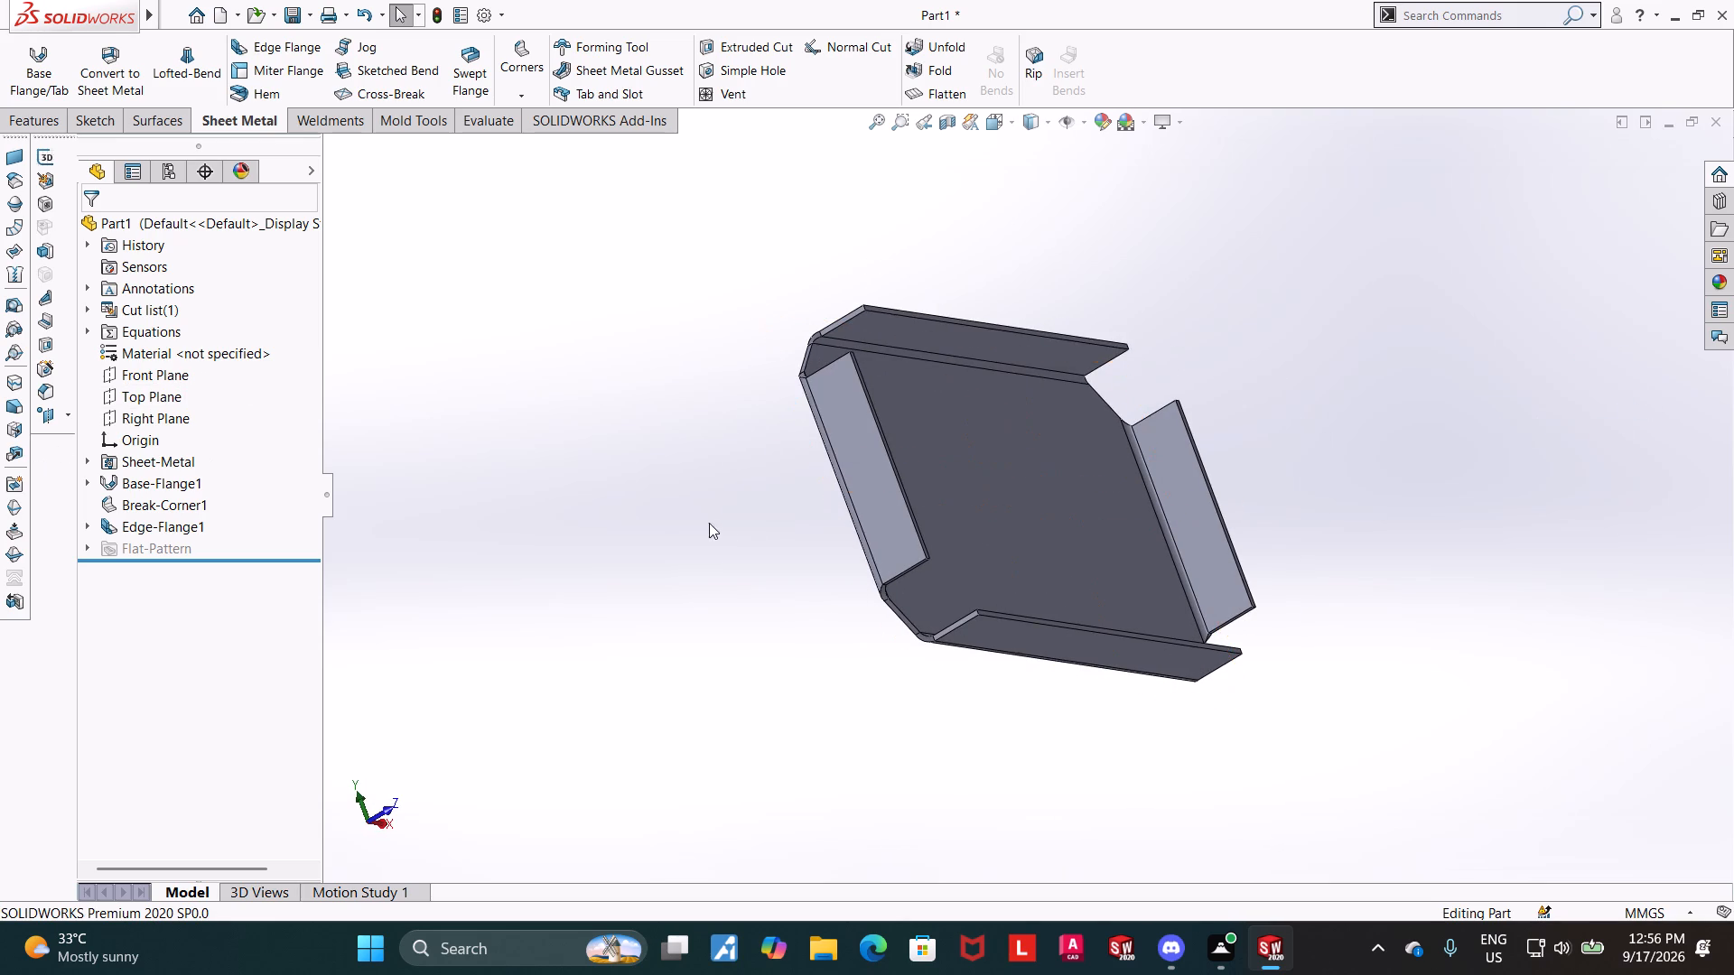
pyautogui.moveTo(724, 529); pyautogui.dragTo(708, 534, button='middle')
# Start a sketch on the flat base face and draw a horizontal centerline about 67 mm long from the origin past the short-side flange.
pyautogui.click(1104, 468)
pyautogui.click(1183, 416)
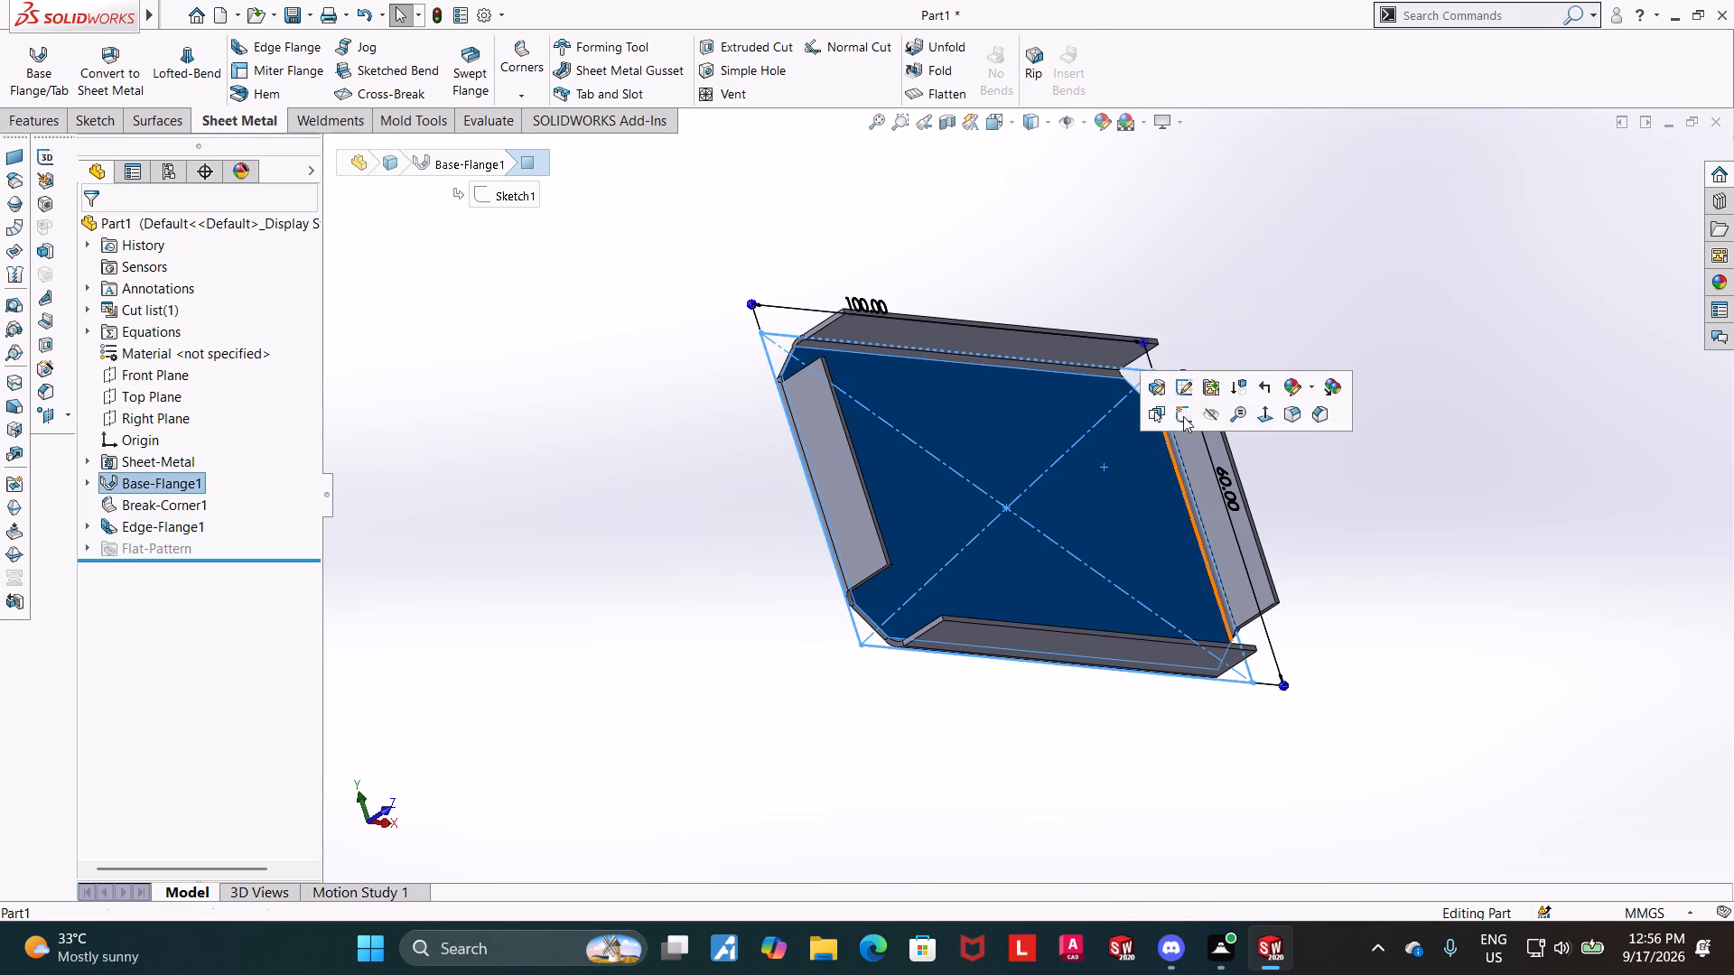
pyautogui.moveTo(526, 603); pyautogui.dragTo(583, 581, button='middle')
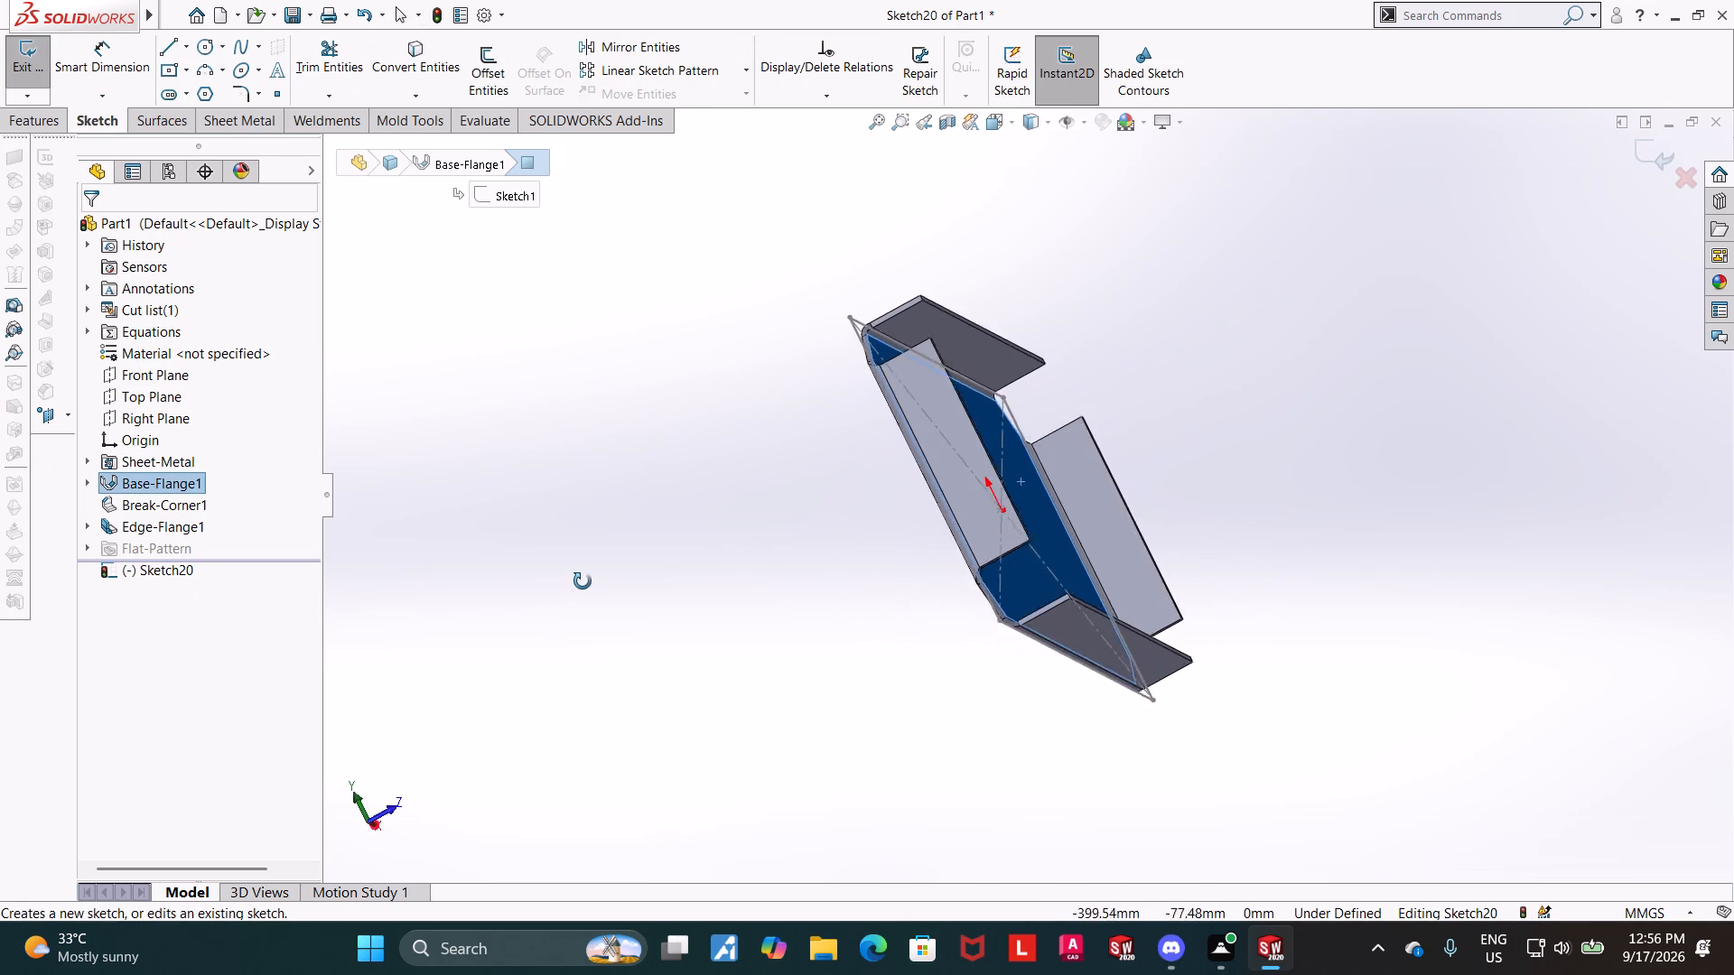
pyautogui.moveTo(583, 581); pyautogui.dragTo(538, 583, button='middle')
pyautogui.click(141, 562)
pyautogui.click(194, 535)
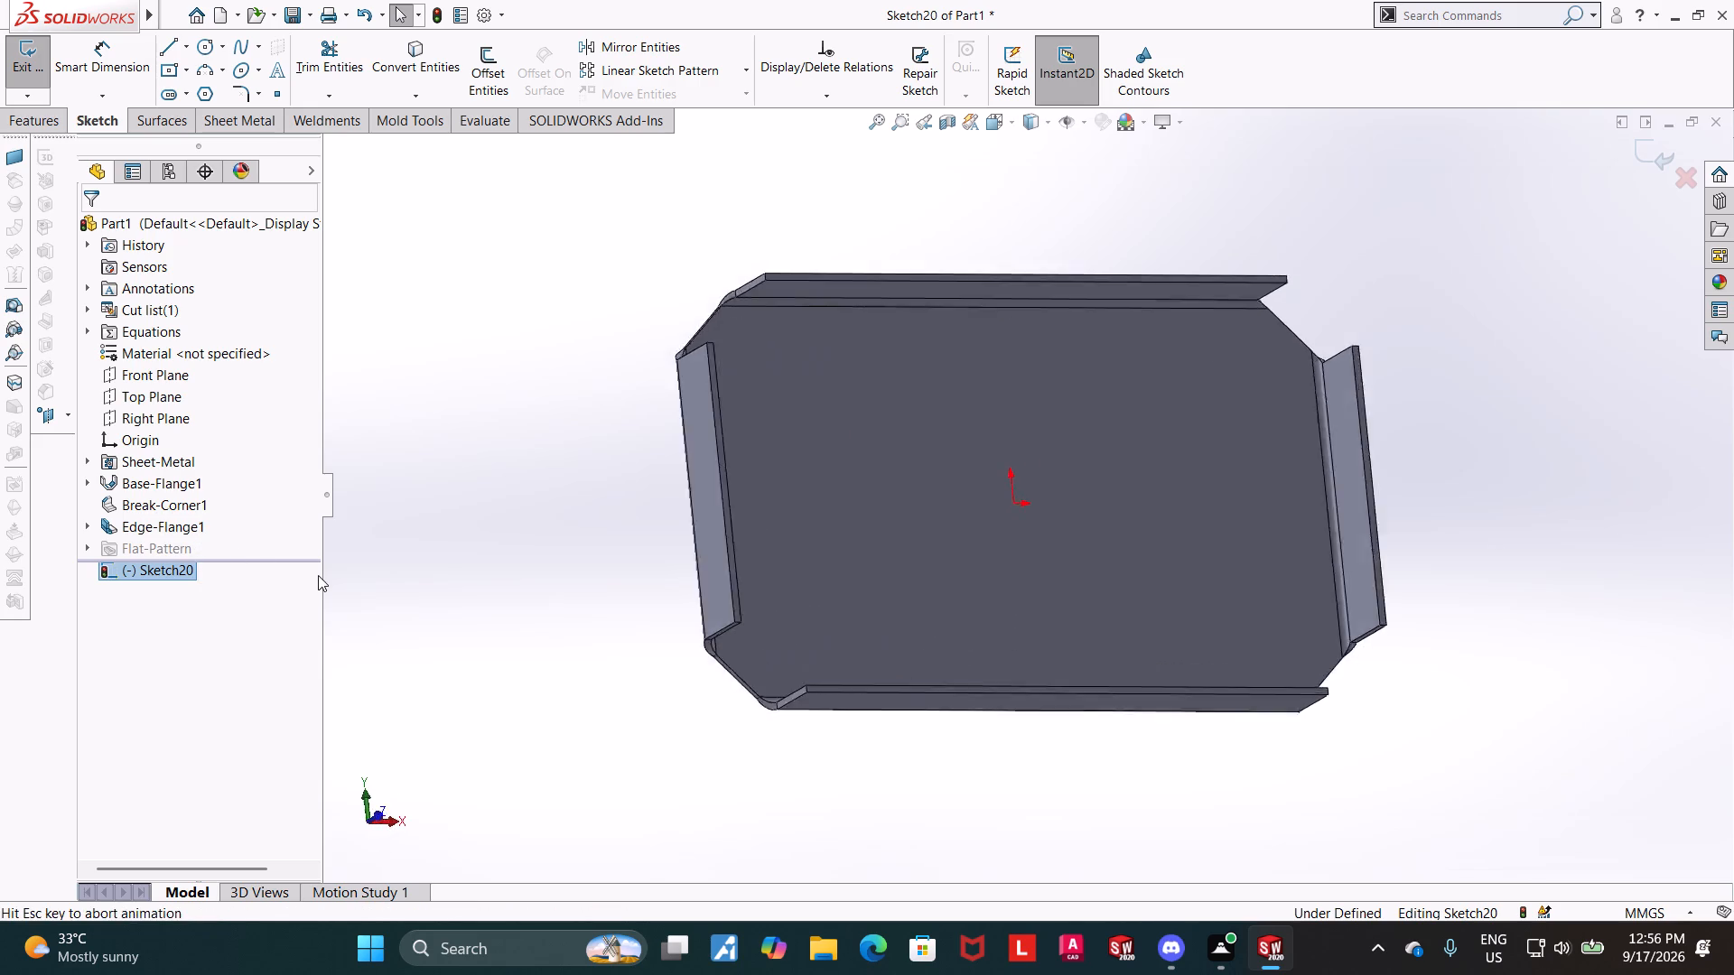
pyautogui.click(186, 46)
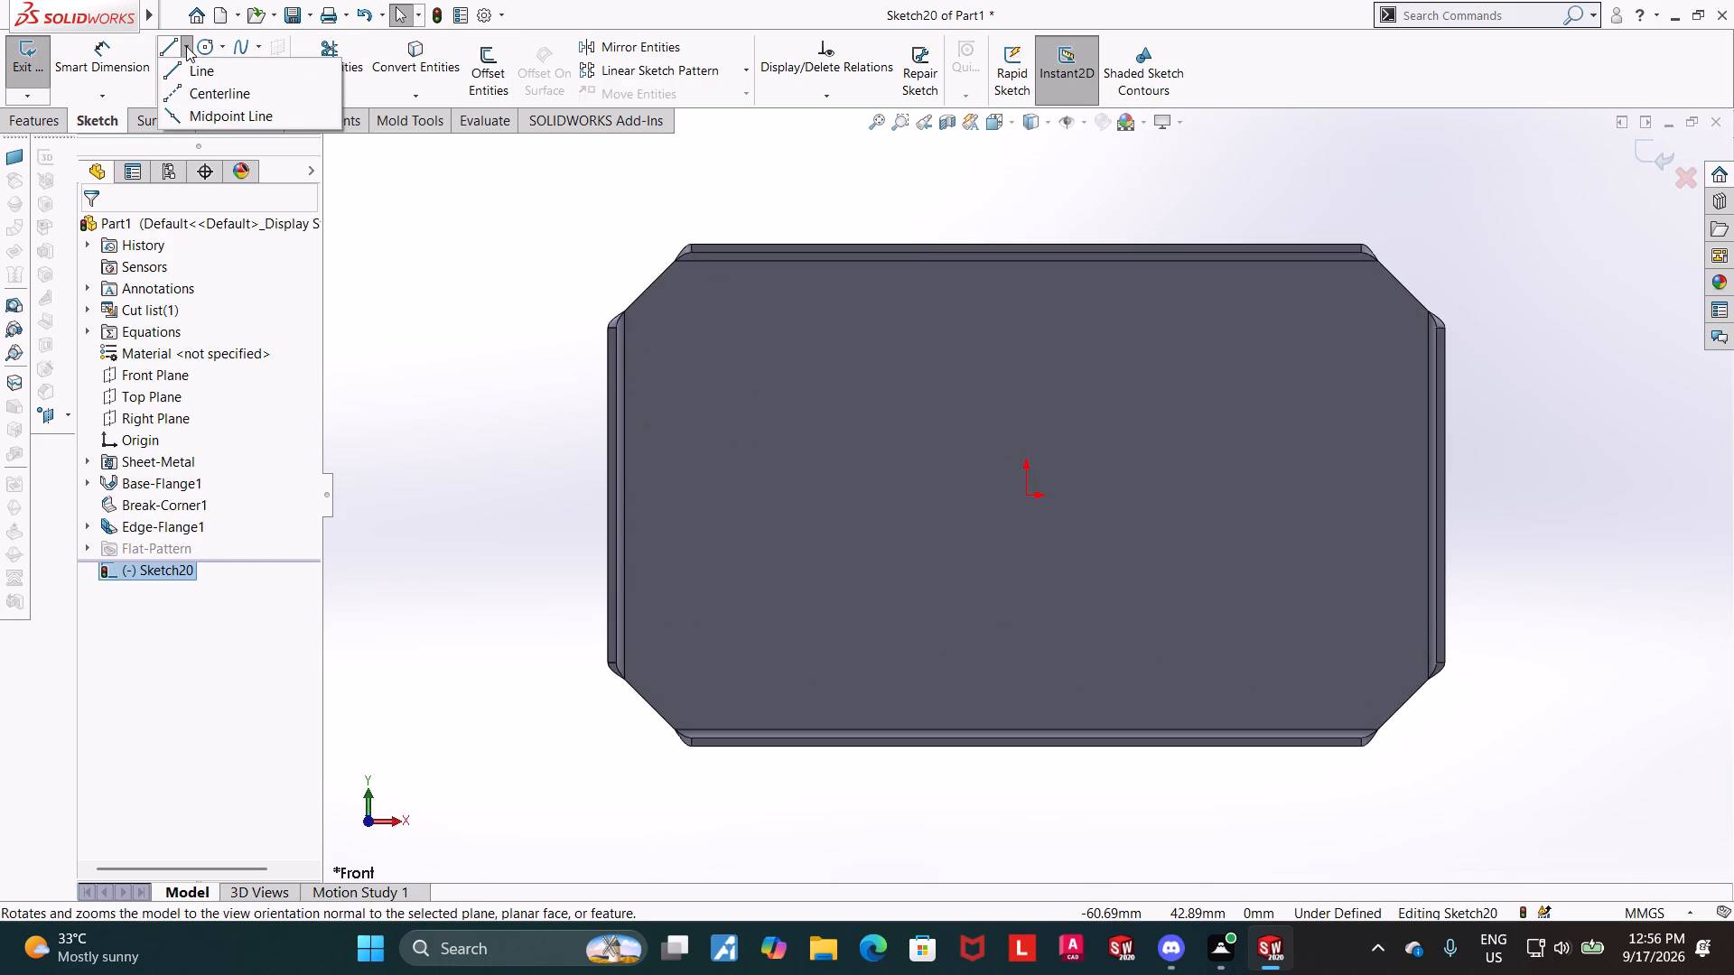
pyautogui.click(190, 83)
pyautogui.click(1026, 492)
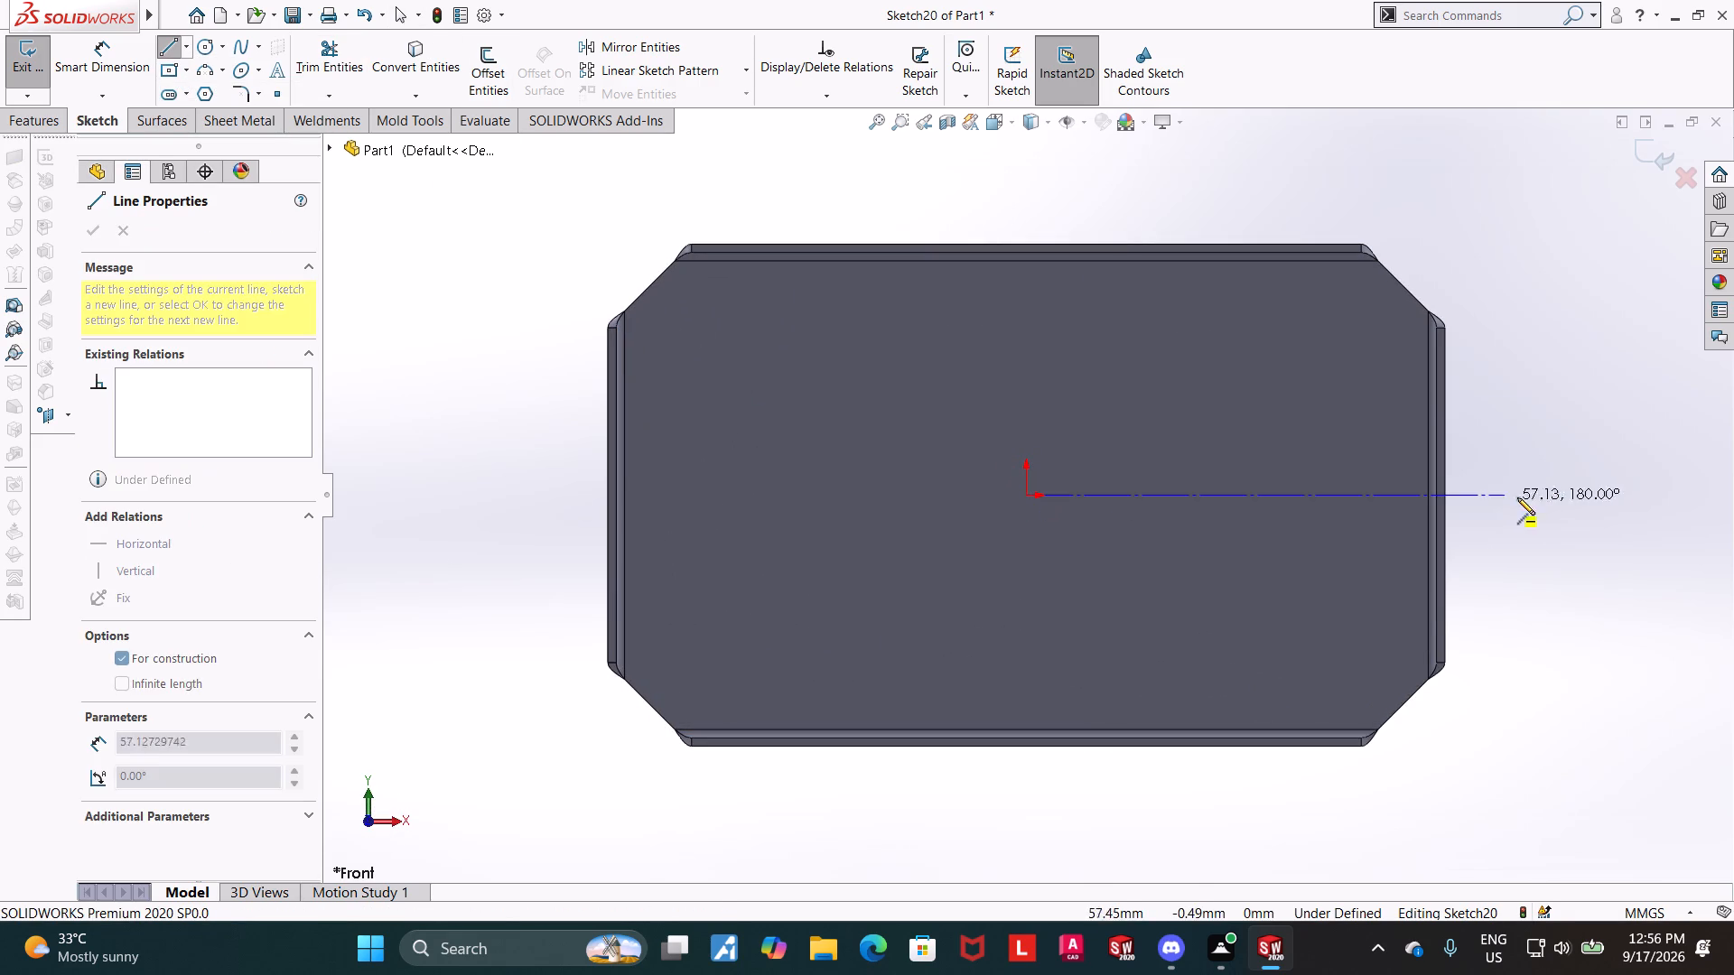
pyautogui.click(1584, 492)
pyautogui.press('Escape')
pyautogui.press('Escape')
pyautogui.press('Escape')
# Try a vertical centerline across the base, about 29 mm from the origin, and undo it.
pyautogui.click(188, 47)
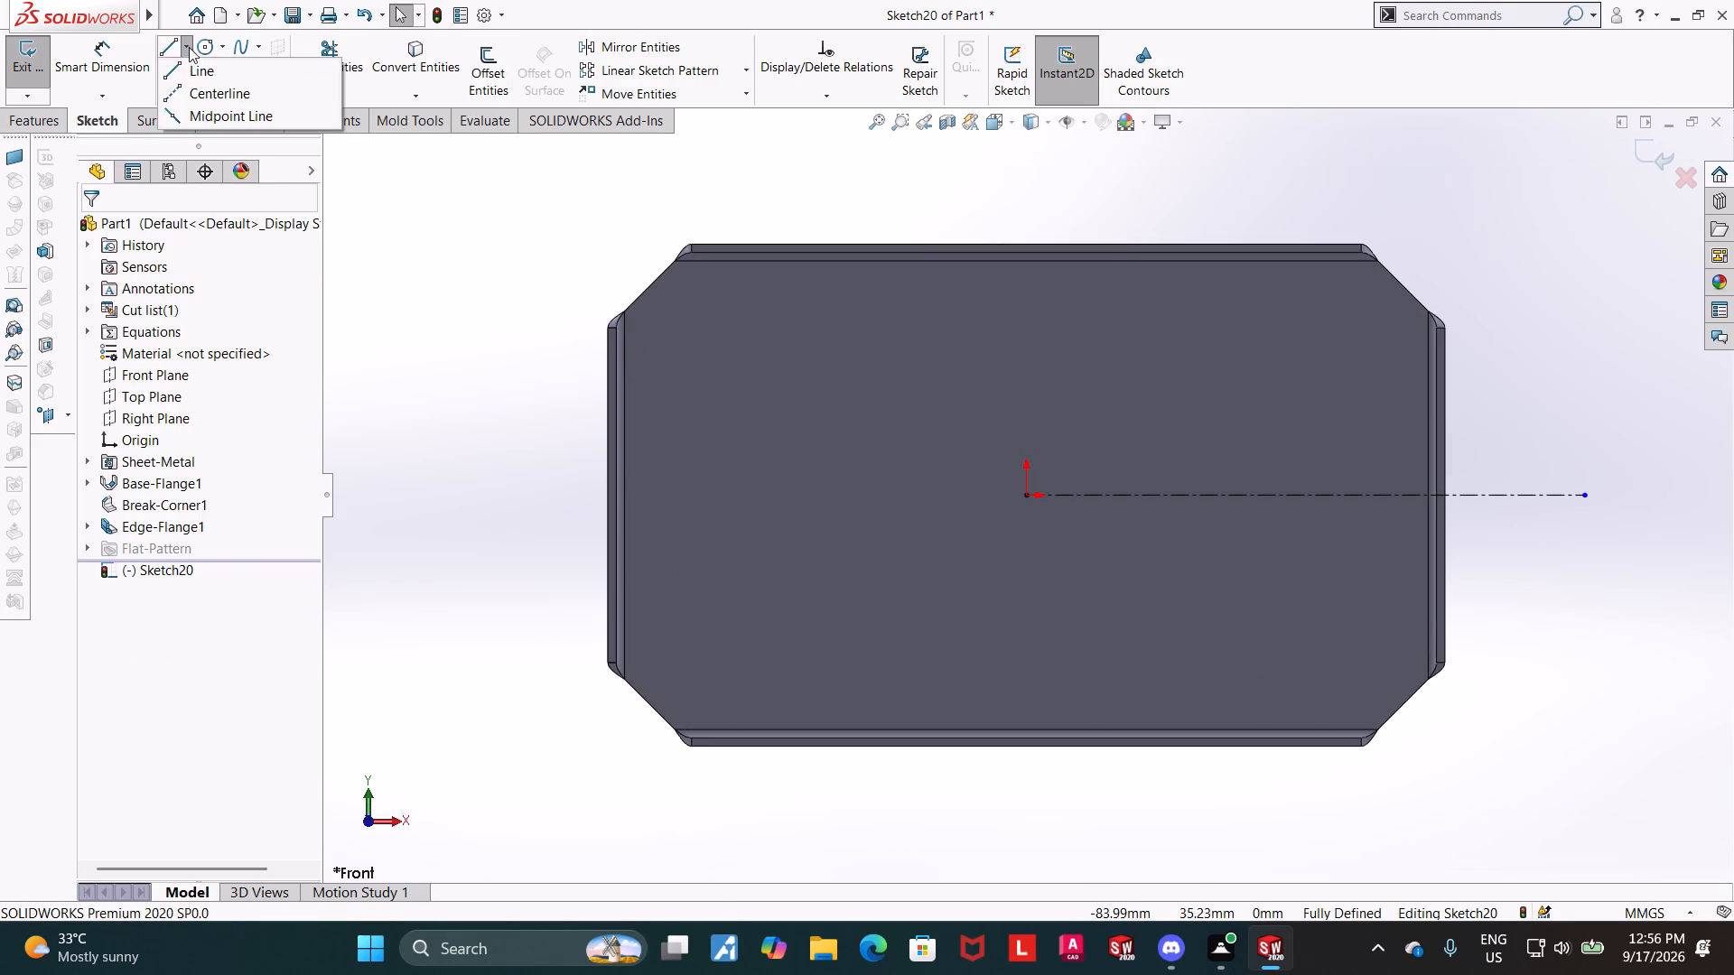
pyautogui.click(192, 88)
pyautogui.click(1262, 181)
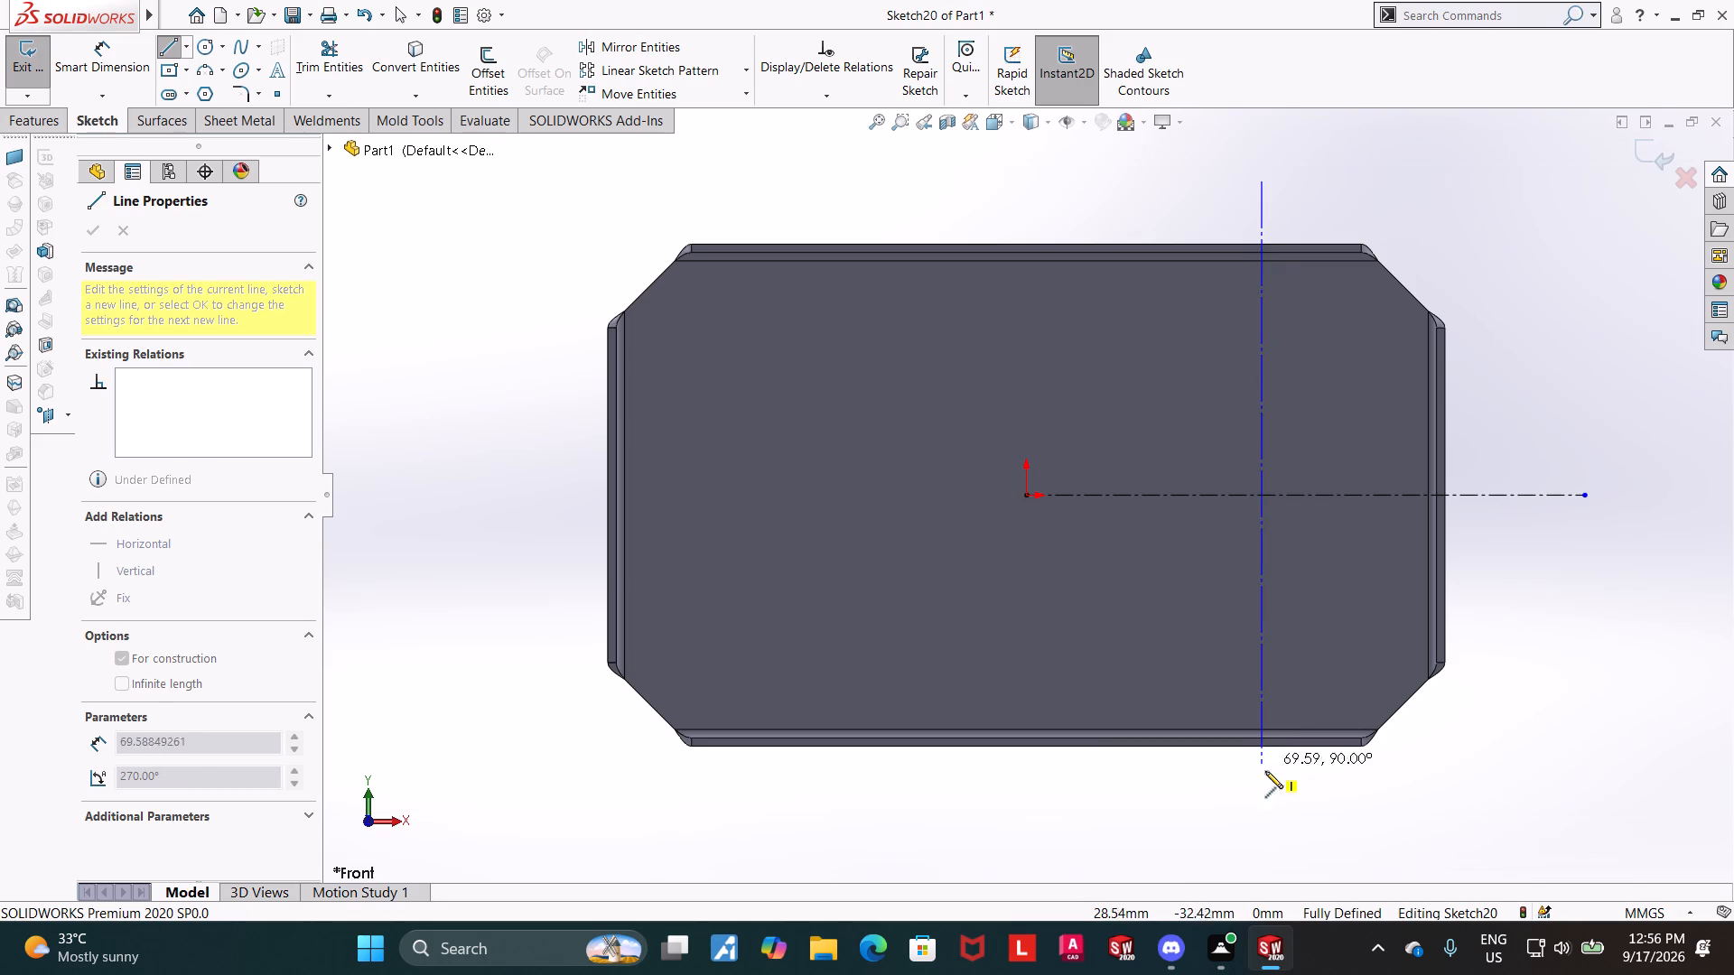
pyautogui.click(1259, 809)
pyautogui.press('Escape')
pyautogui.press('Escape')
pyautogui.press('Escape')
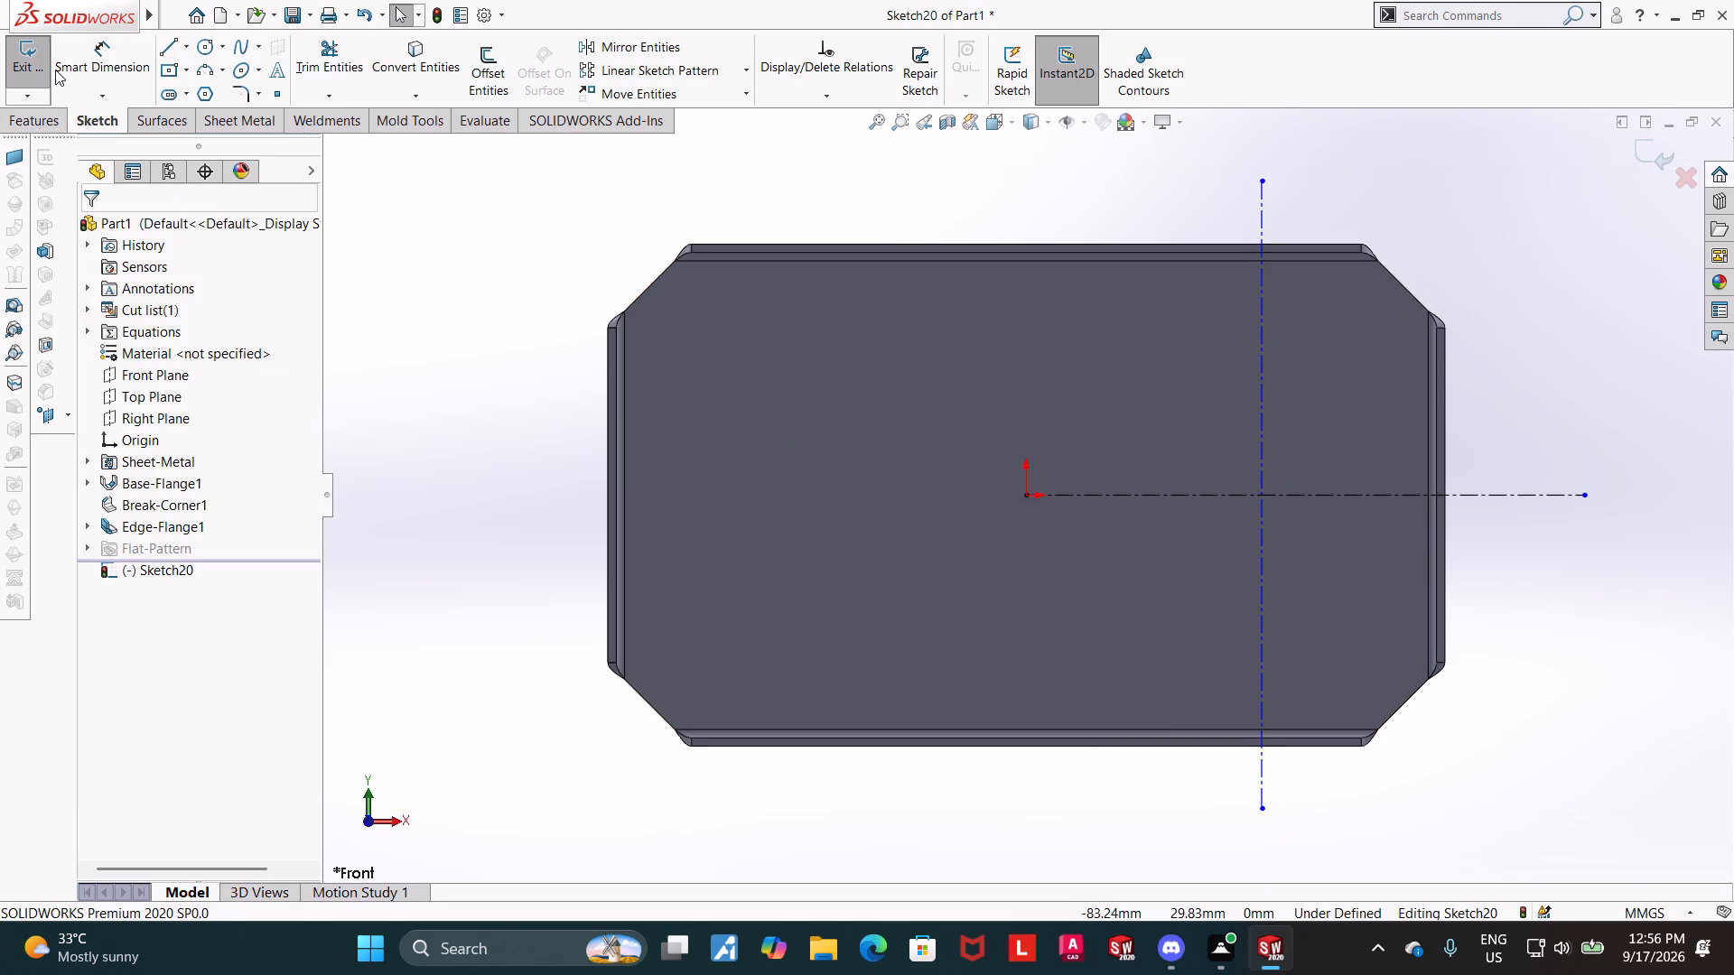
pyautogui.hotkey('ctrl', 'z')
# Sketch a vertical centerline about 76 mm long across the base, crossing the horizontal centerline about 29 mm from the origin.
pyautogui.click(182, 51)
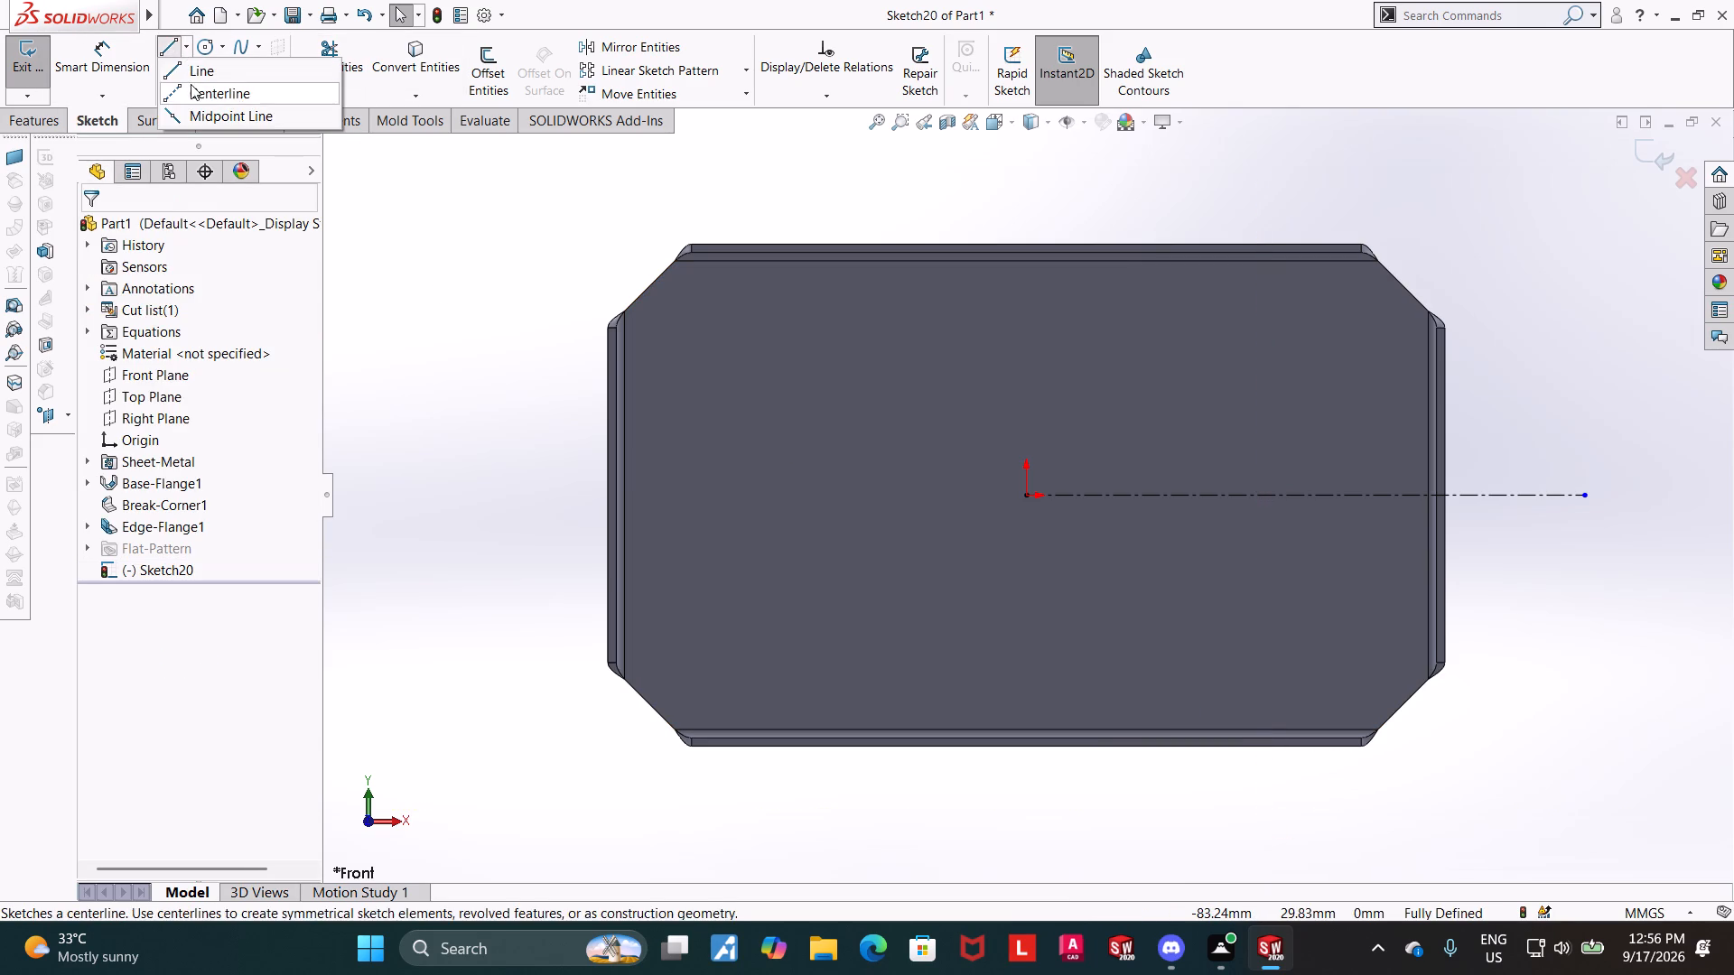
pyautogui.click(191, 84)
pyautogui.click(1266, 191)
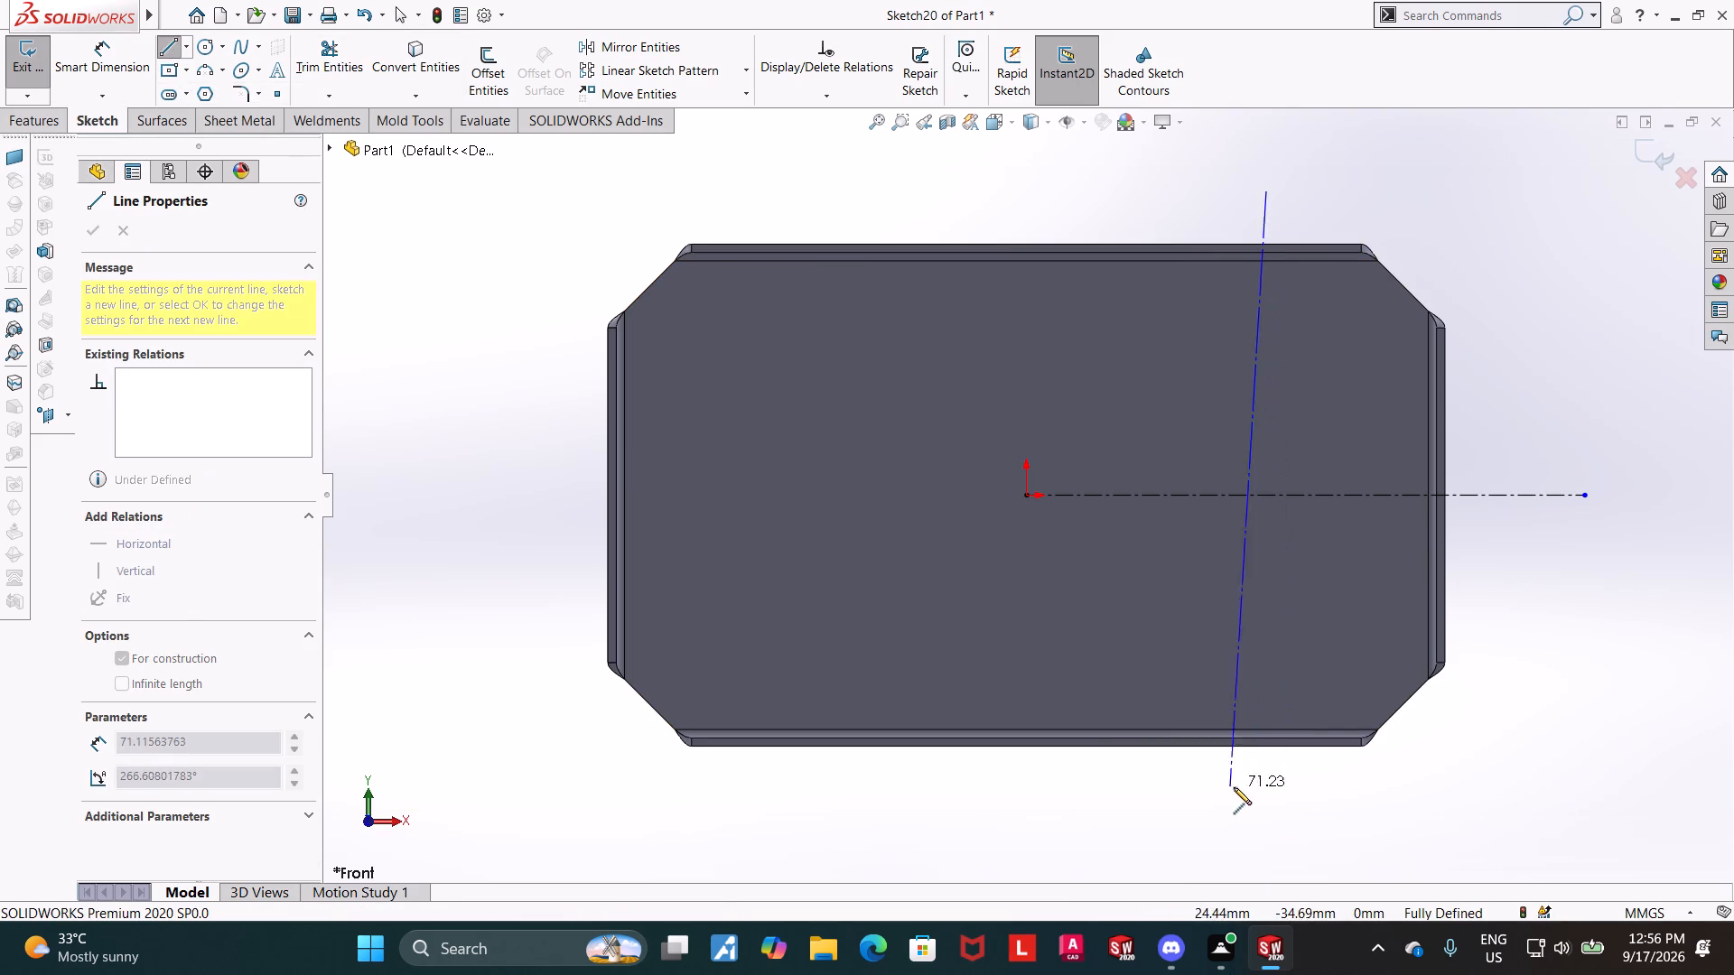
pyautogui.click(1268, 830)
pyautogui.press('Escape')
pyautogui.press('Escape')
pyautogui.press('Escape')
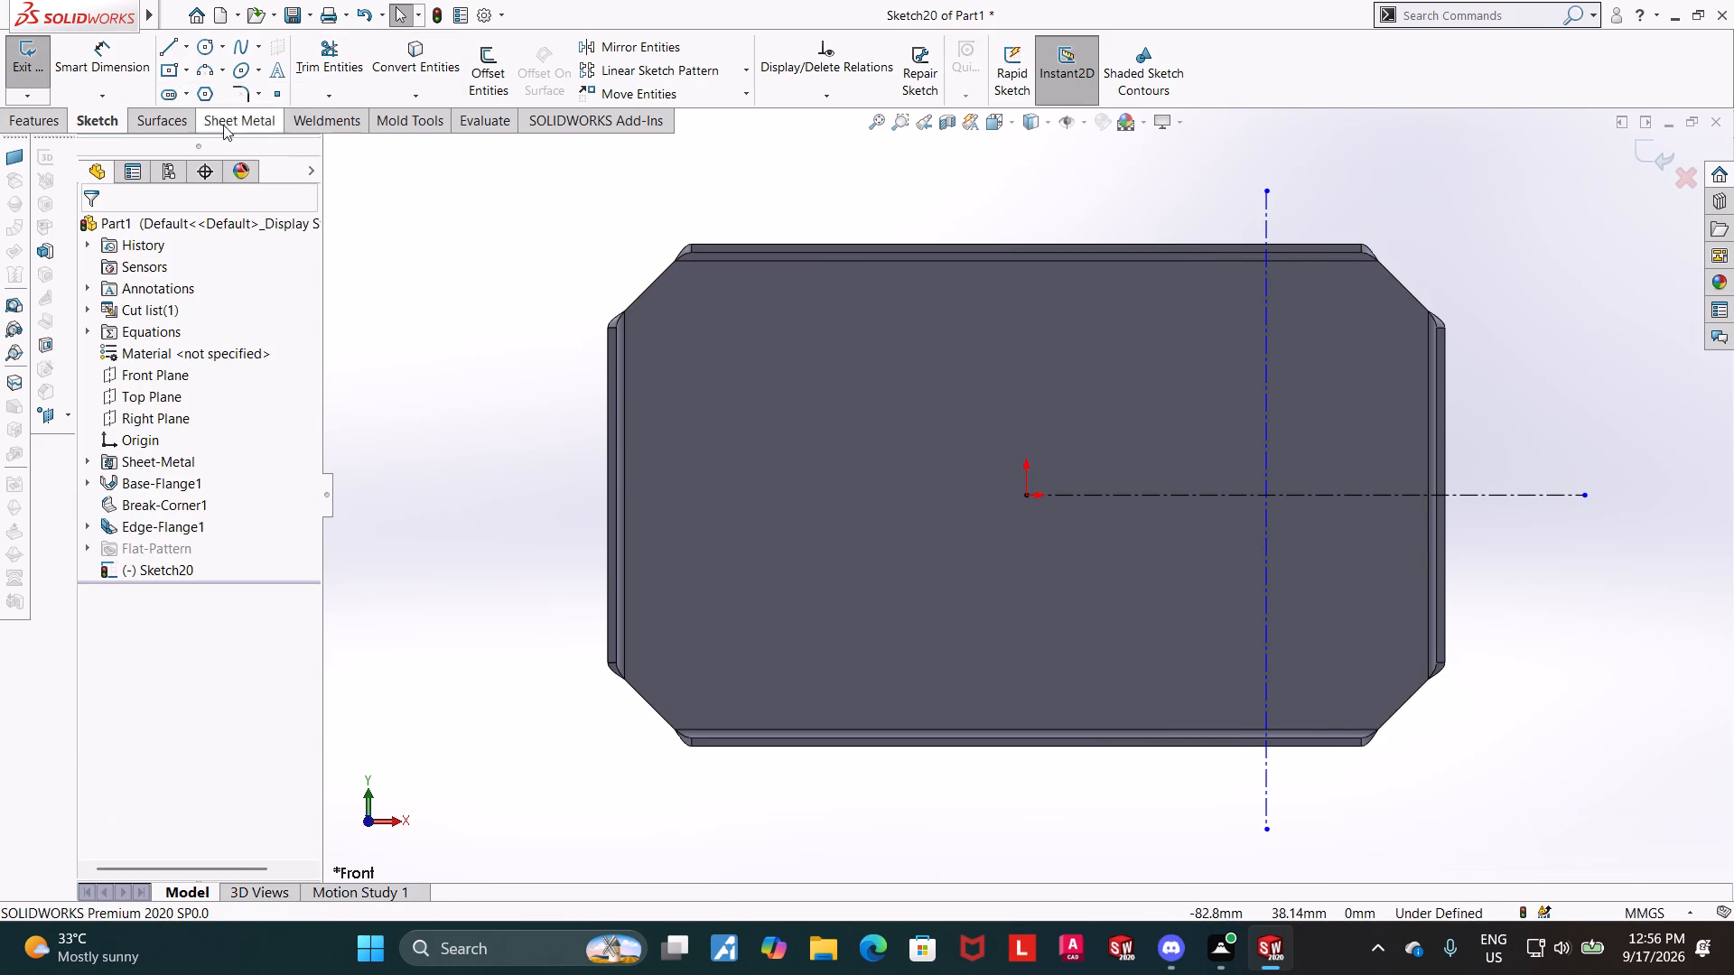
# Dimension the vertical centerline 25 mm from the outer edge of the short-side flange.
pyautogui.click(61, 79)
pyautogui.click(1269, 374)
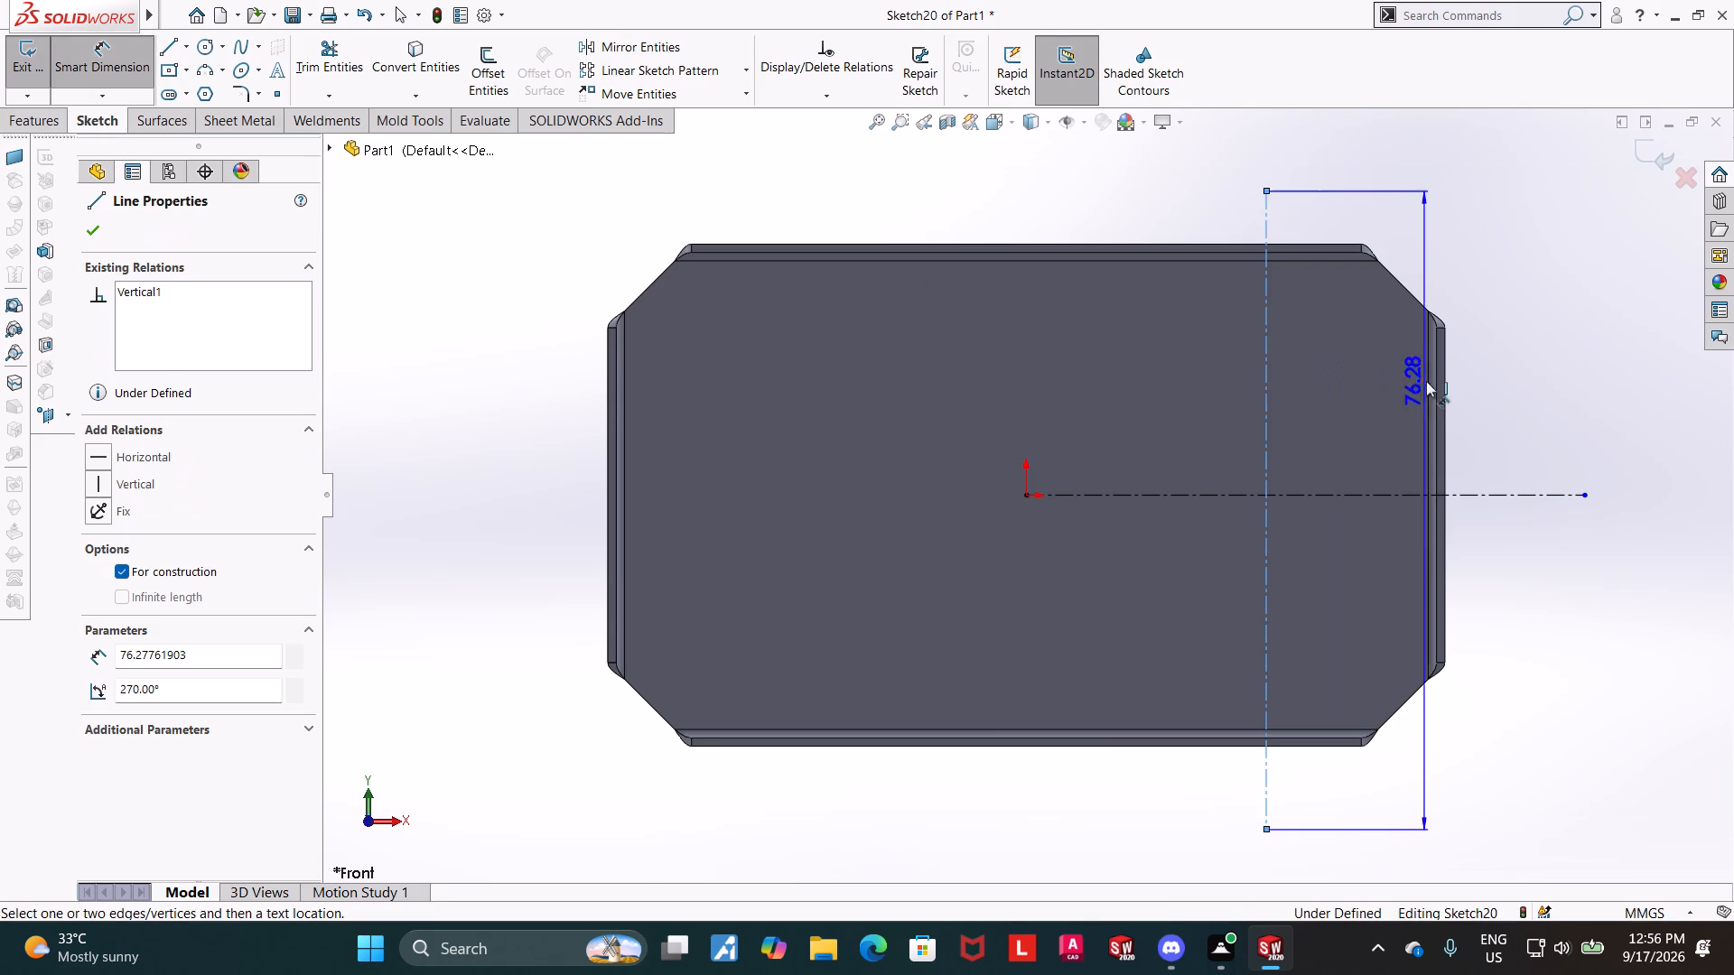
pyautogui.click(1448, 462)
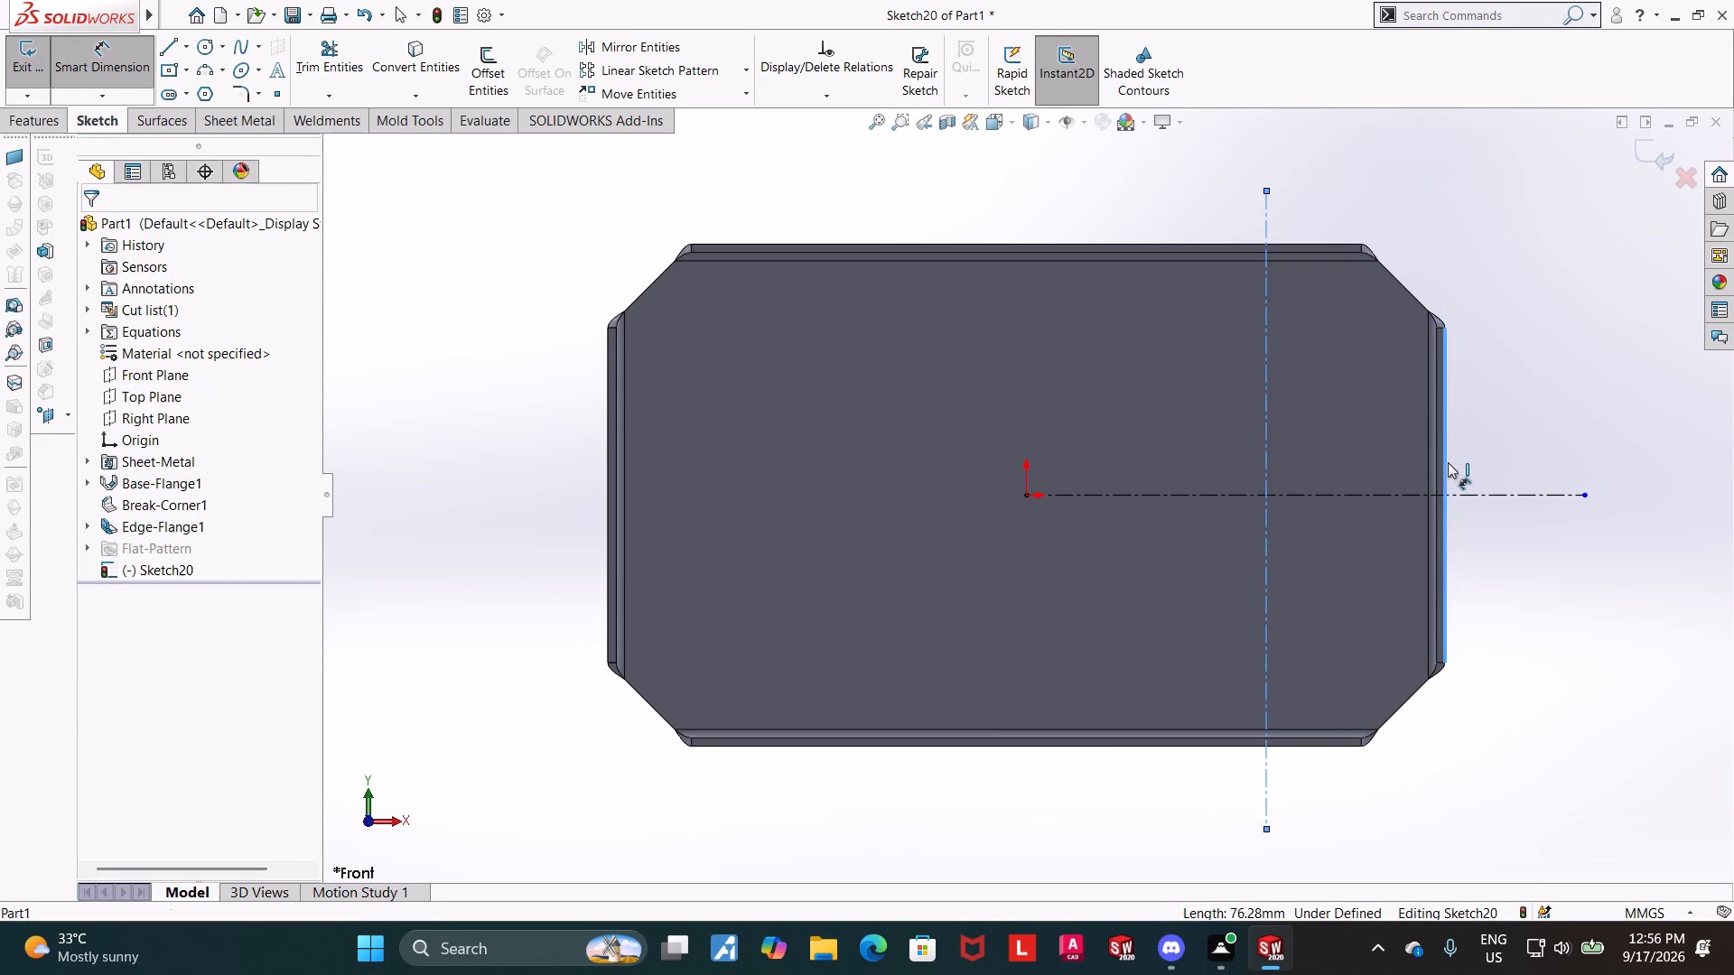
pyautogui.click(1420, 797)
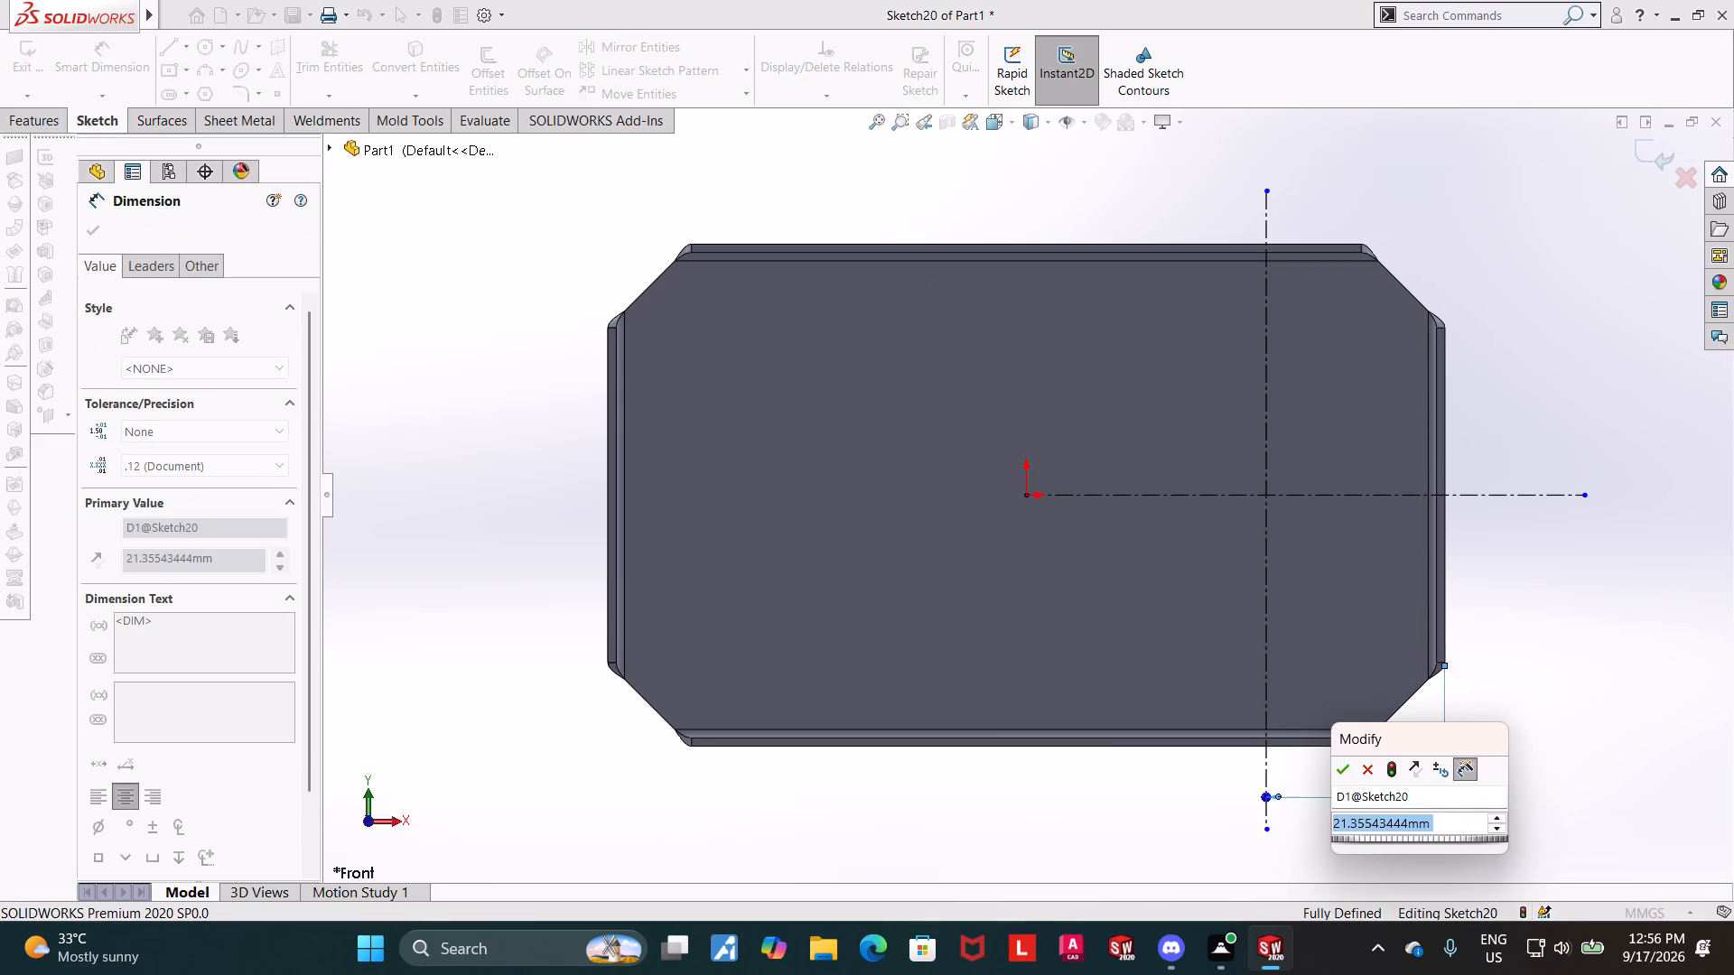
pyautogui.press('2')
pyautogui.press('5')
pyautogui.press('Return')
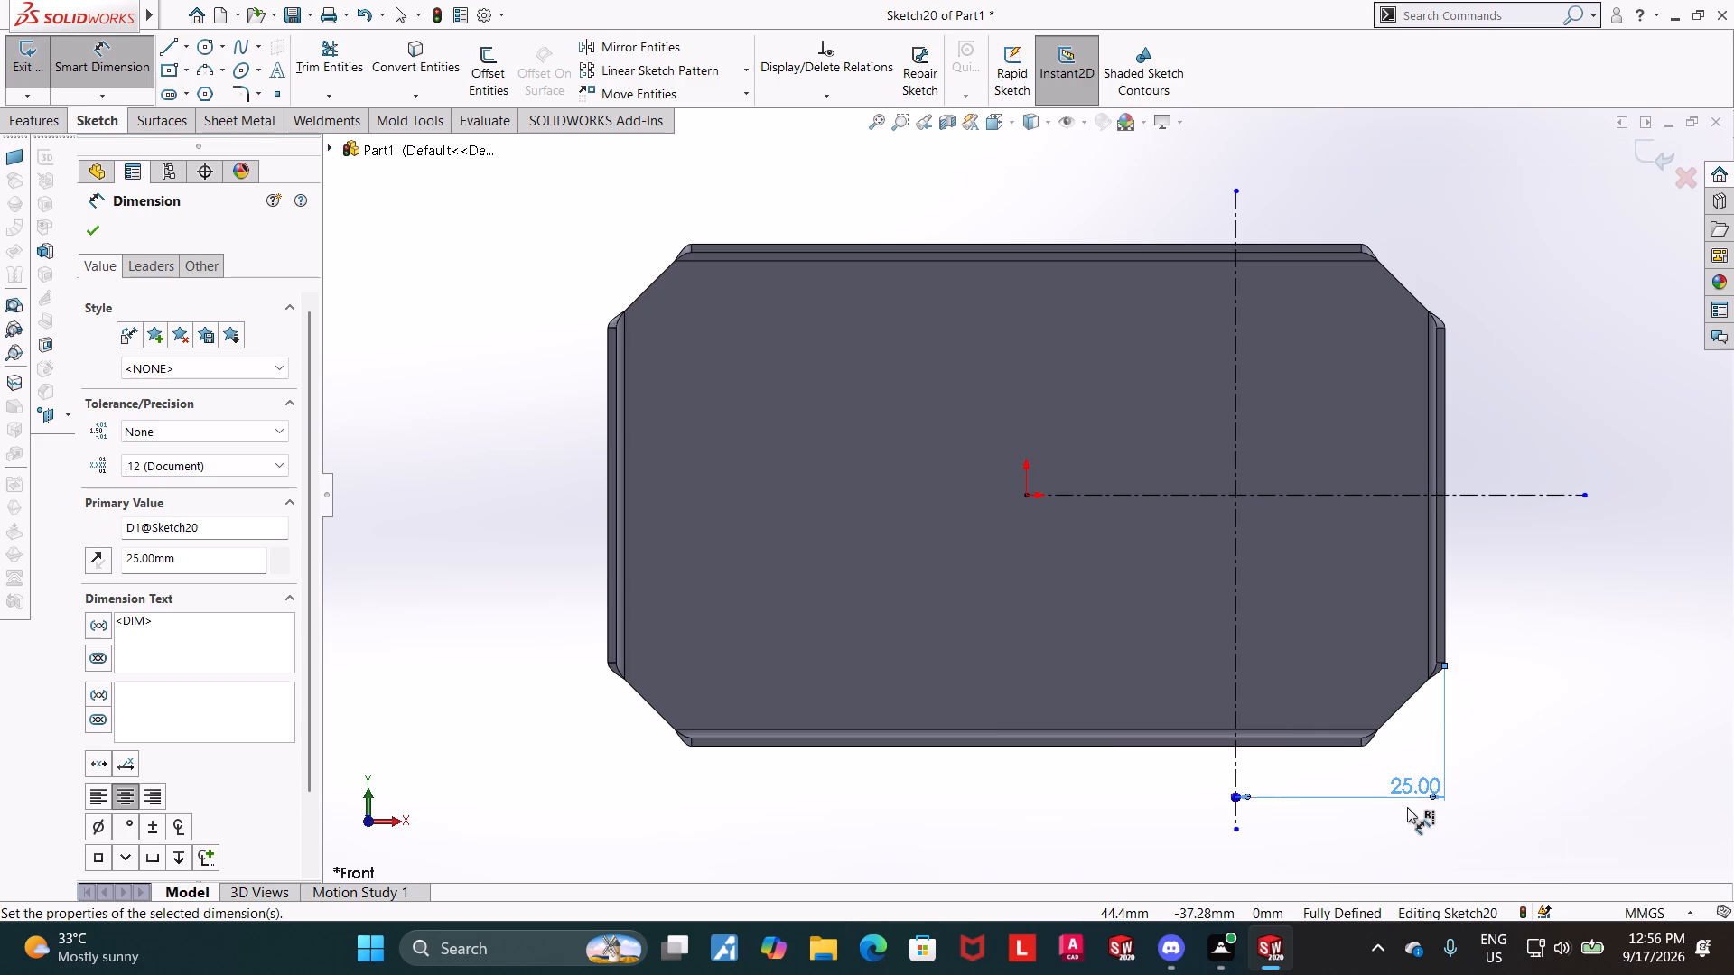
pyautogui.press('Escape')
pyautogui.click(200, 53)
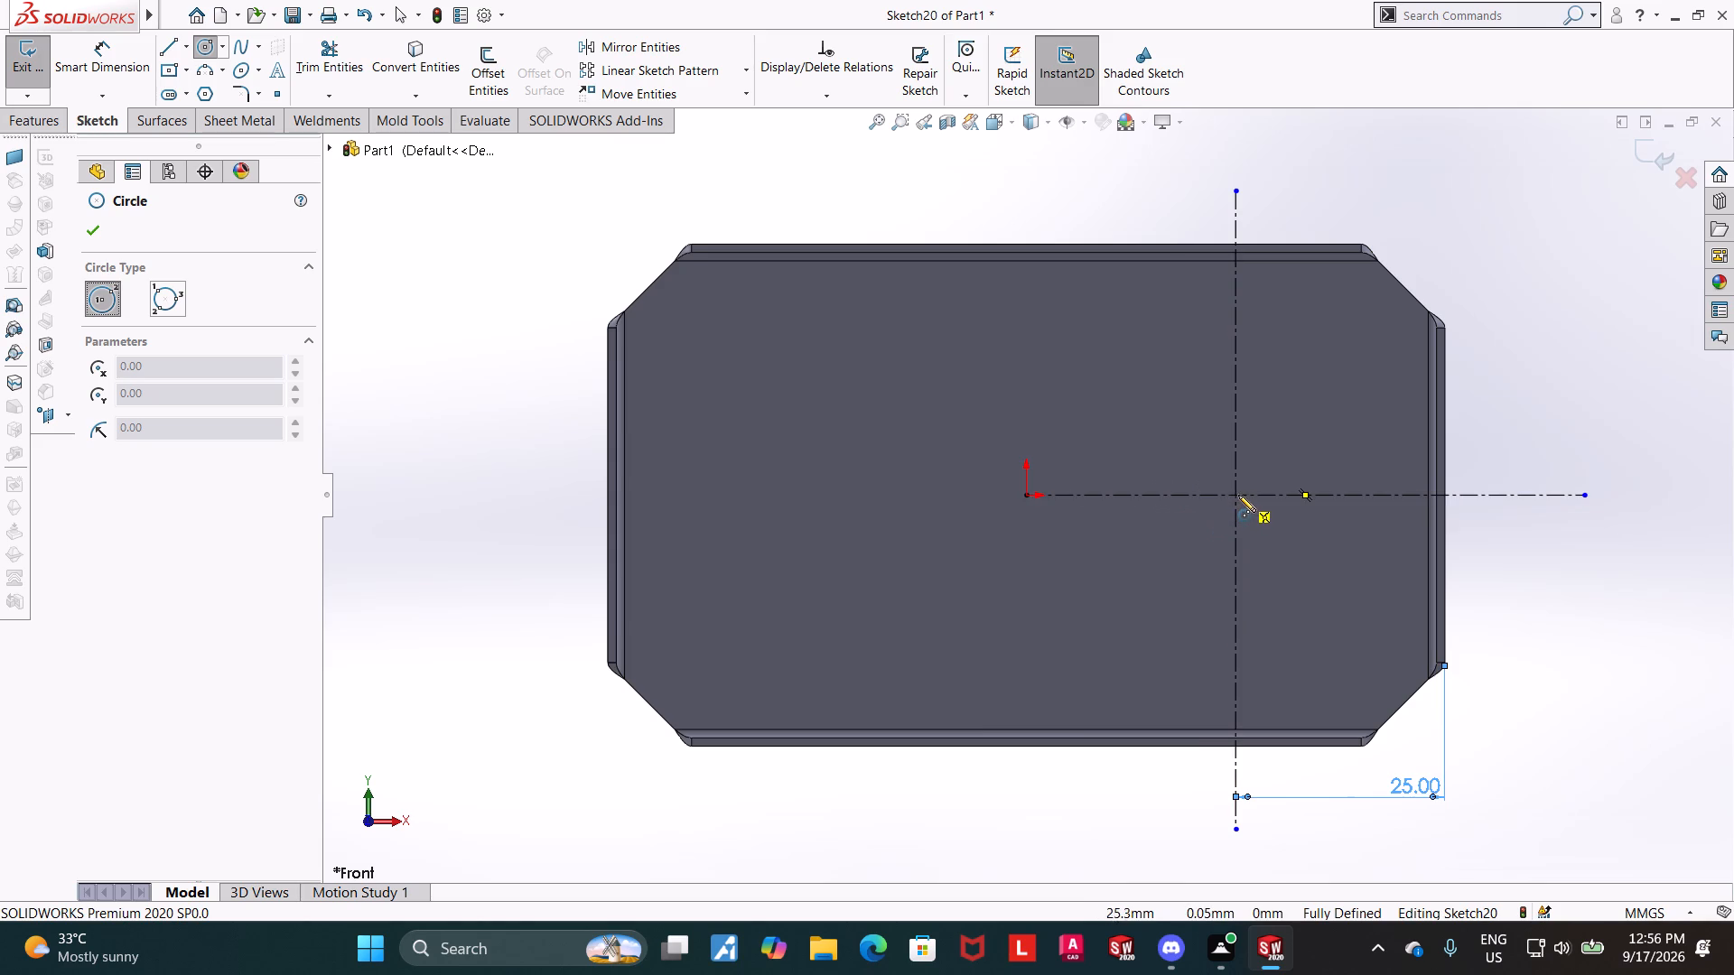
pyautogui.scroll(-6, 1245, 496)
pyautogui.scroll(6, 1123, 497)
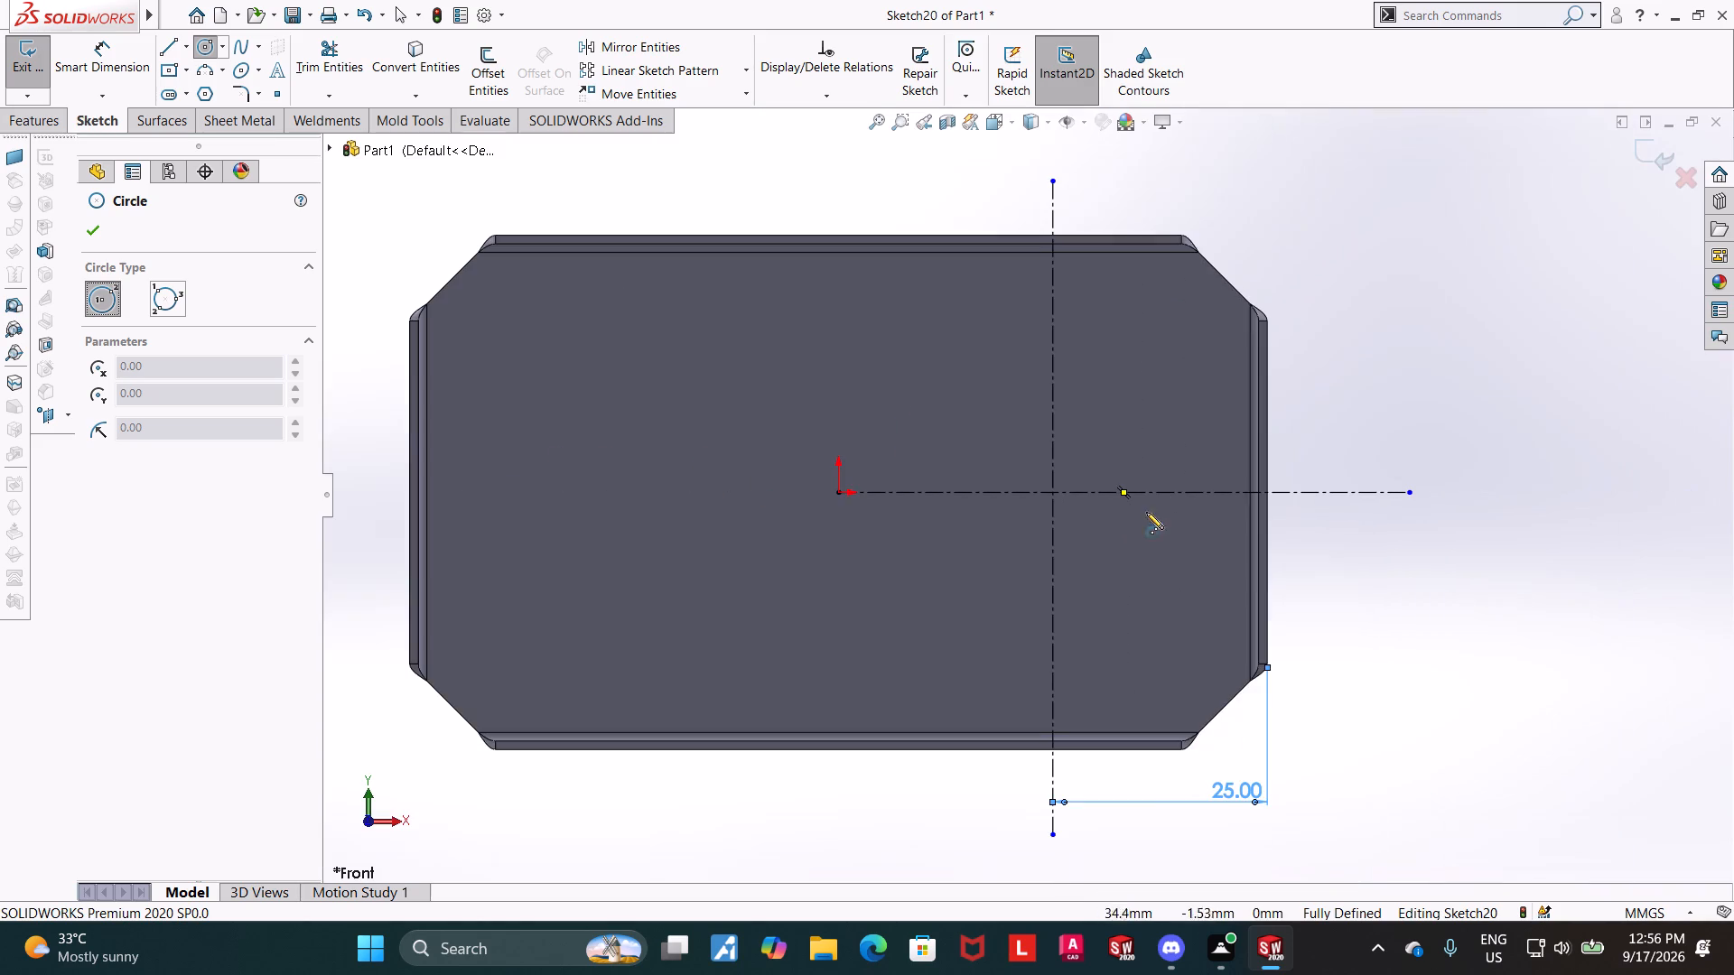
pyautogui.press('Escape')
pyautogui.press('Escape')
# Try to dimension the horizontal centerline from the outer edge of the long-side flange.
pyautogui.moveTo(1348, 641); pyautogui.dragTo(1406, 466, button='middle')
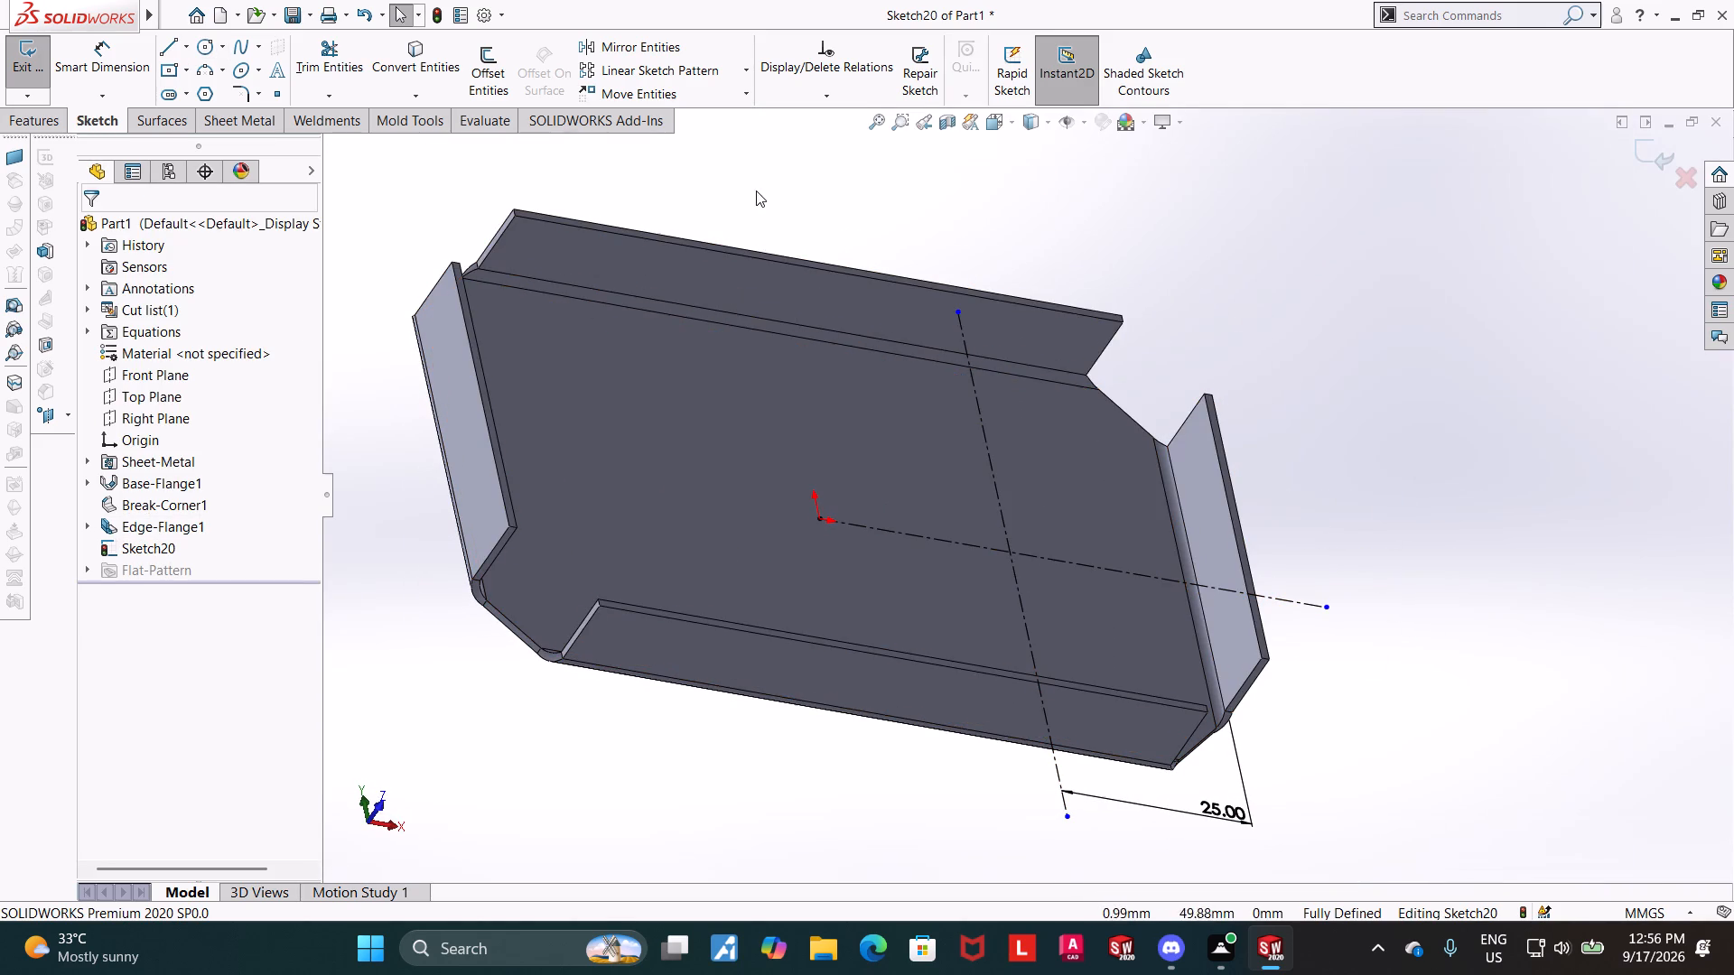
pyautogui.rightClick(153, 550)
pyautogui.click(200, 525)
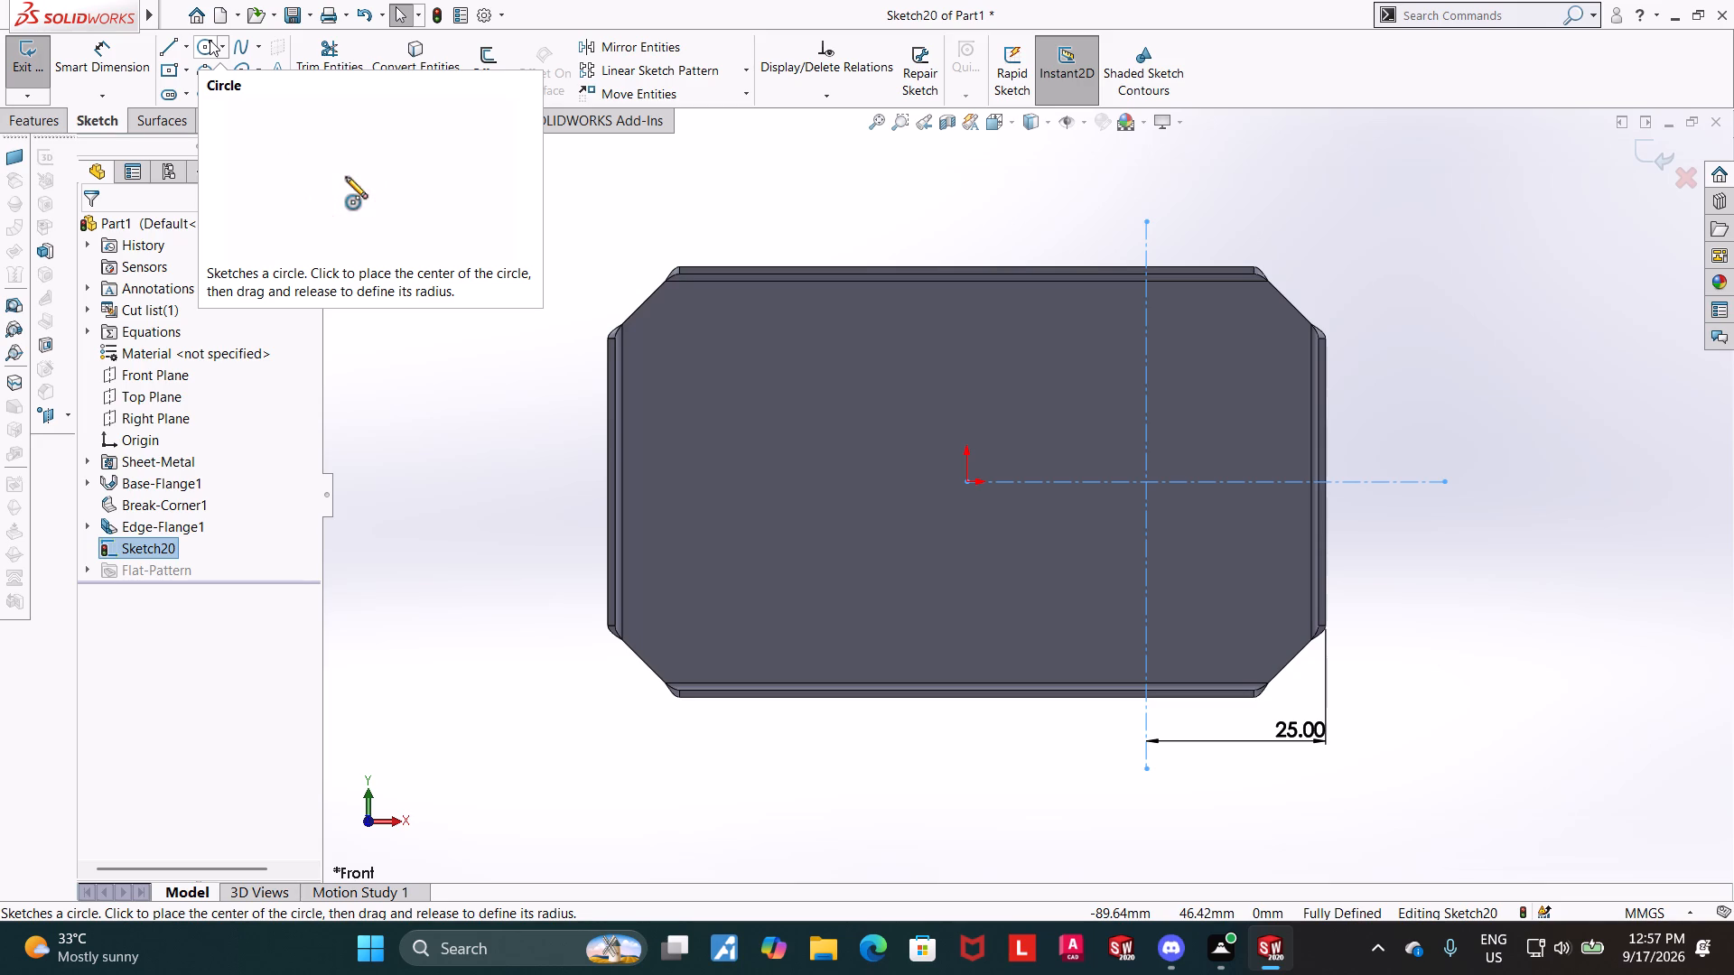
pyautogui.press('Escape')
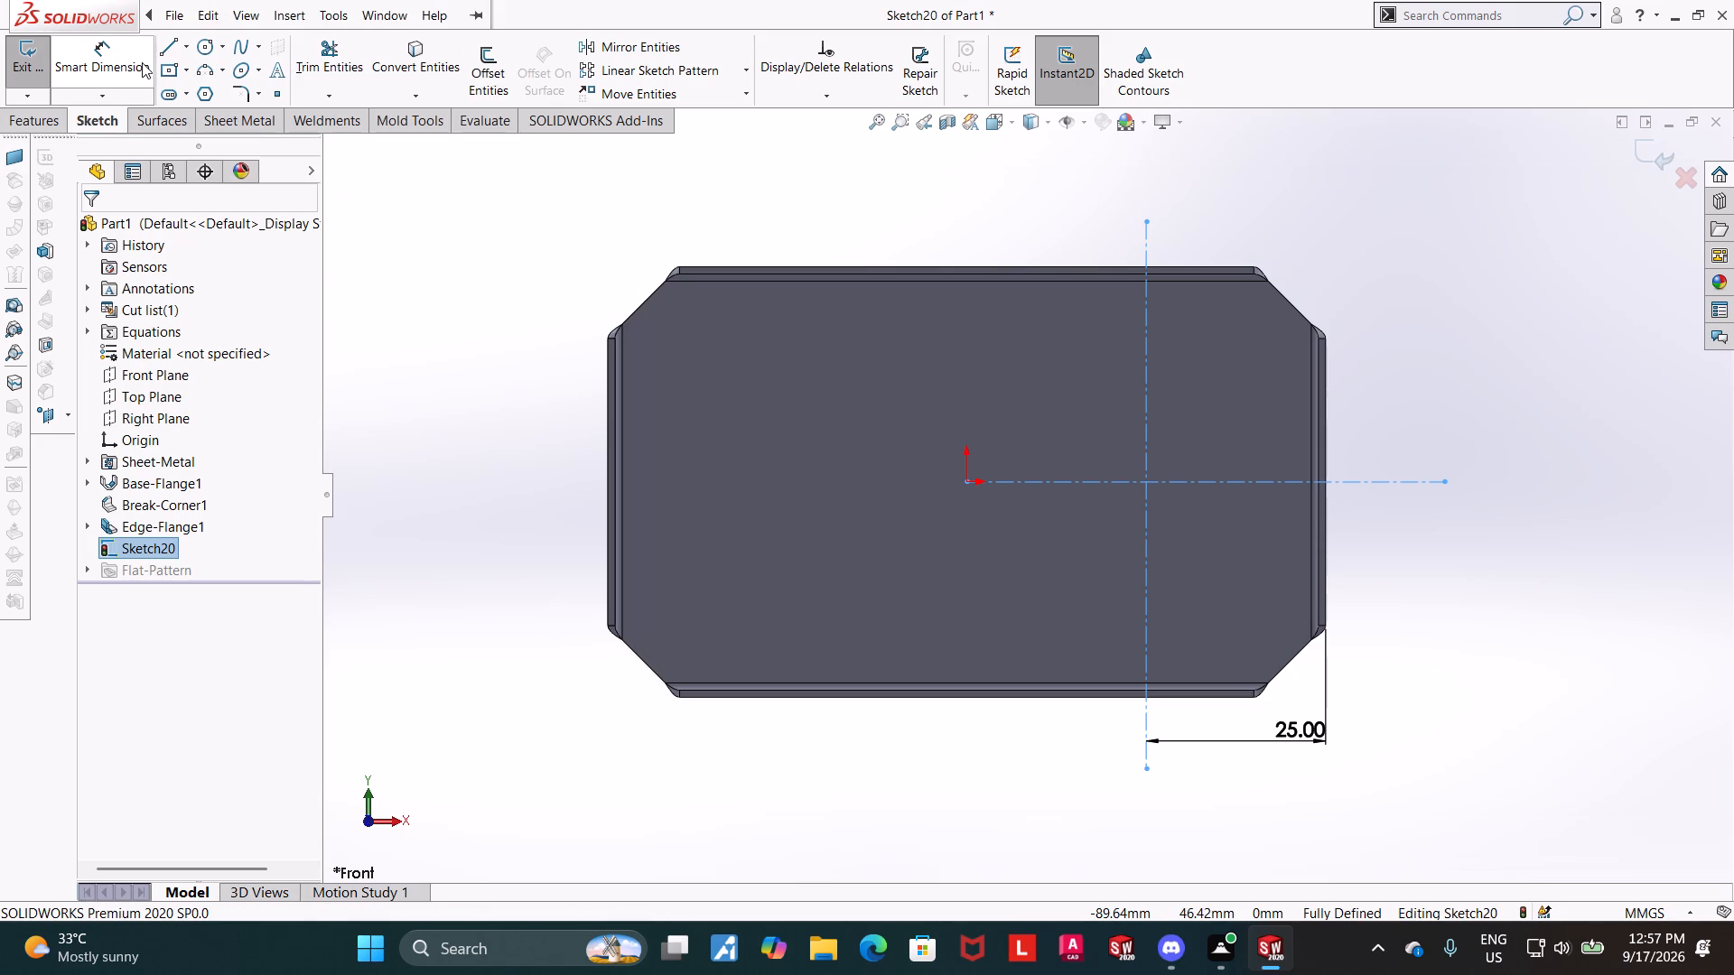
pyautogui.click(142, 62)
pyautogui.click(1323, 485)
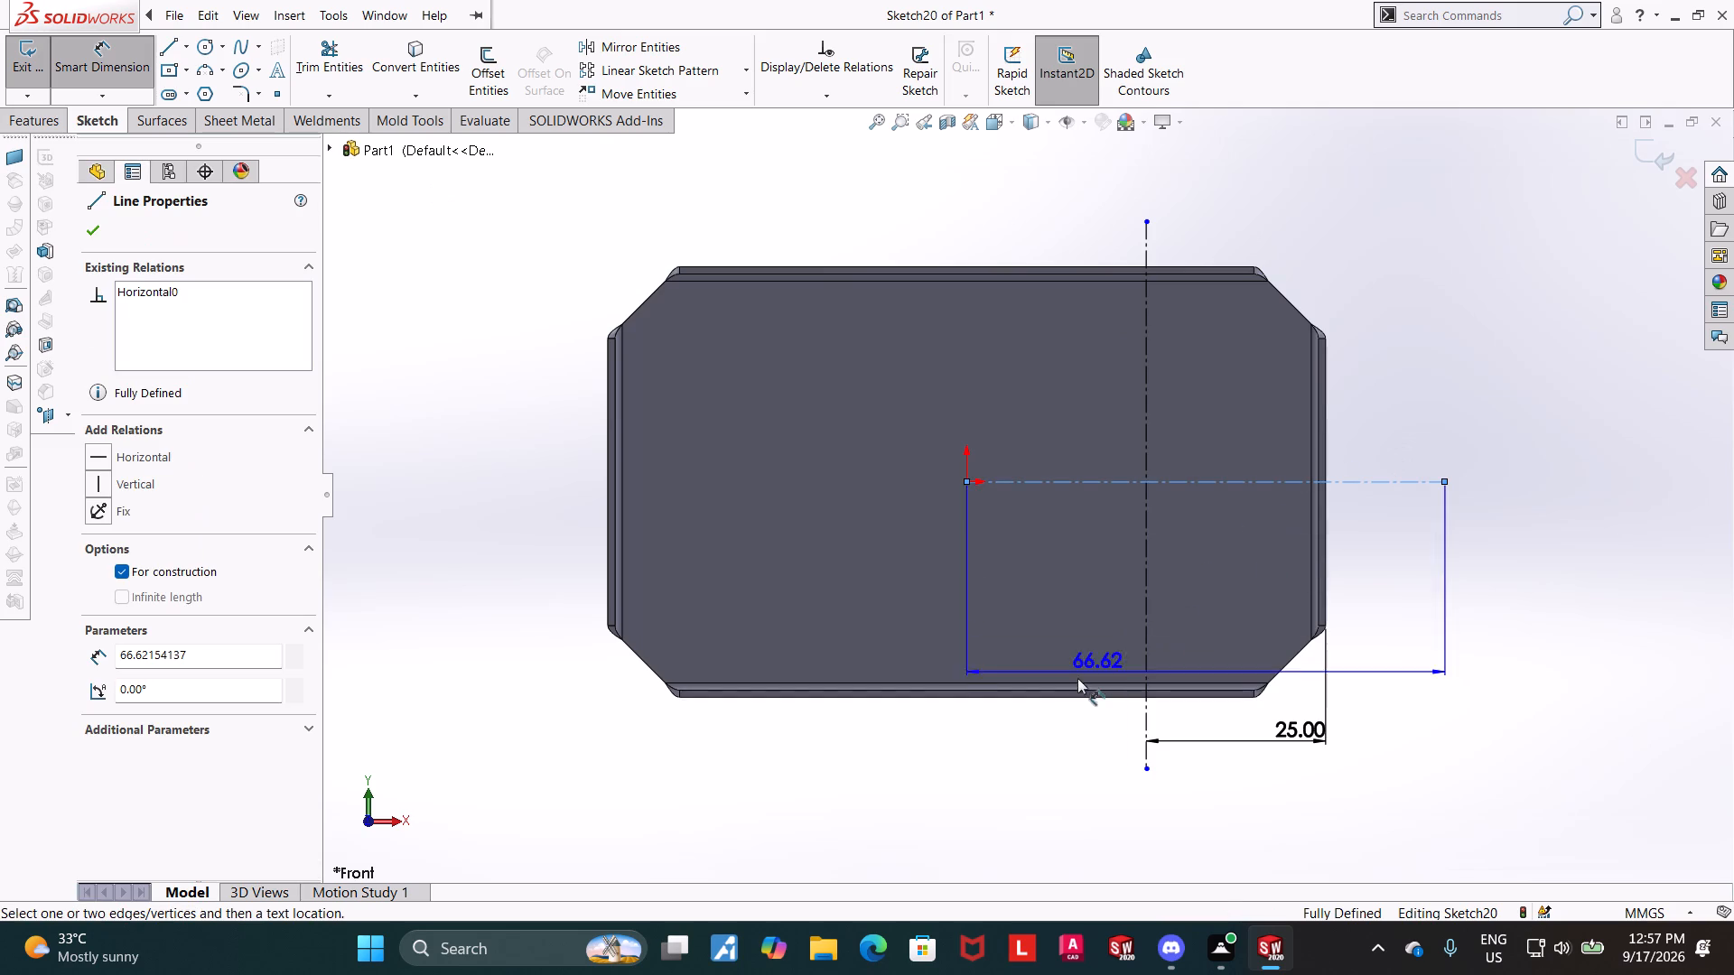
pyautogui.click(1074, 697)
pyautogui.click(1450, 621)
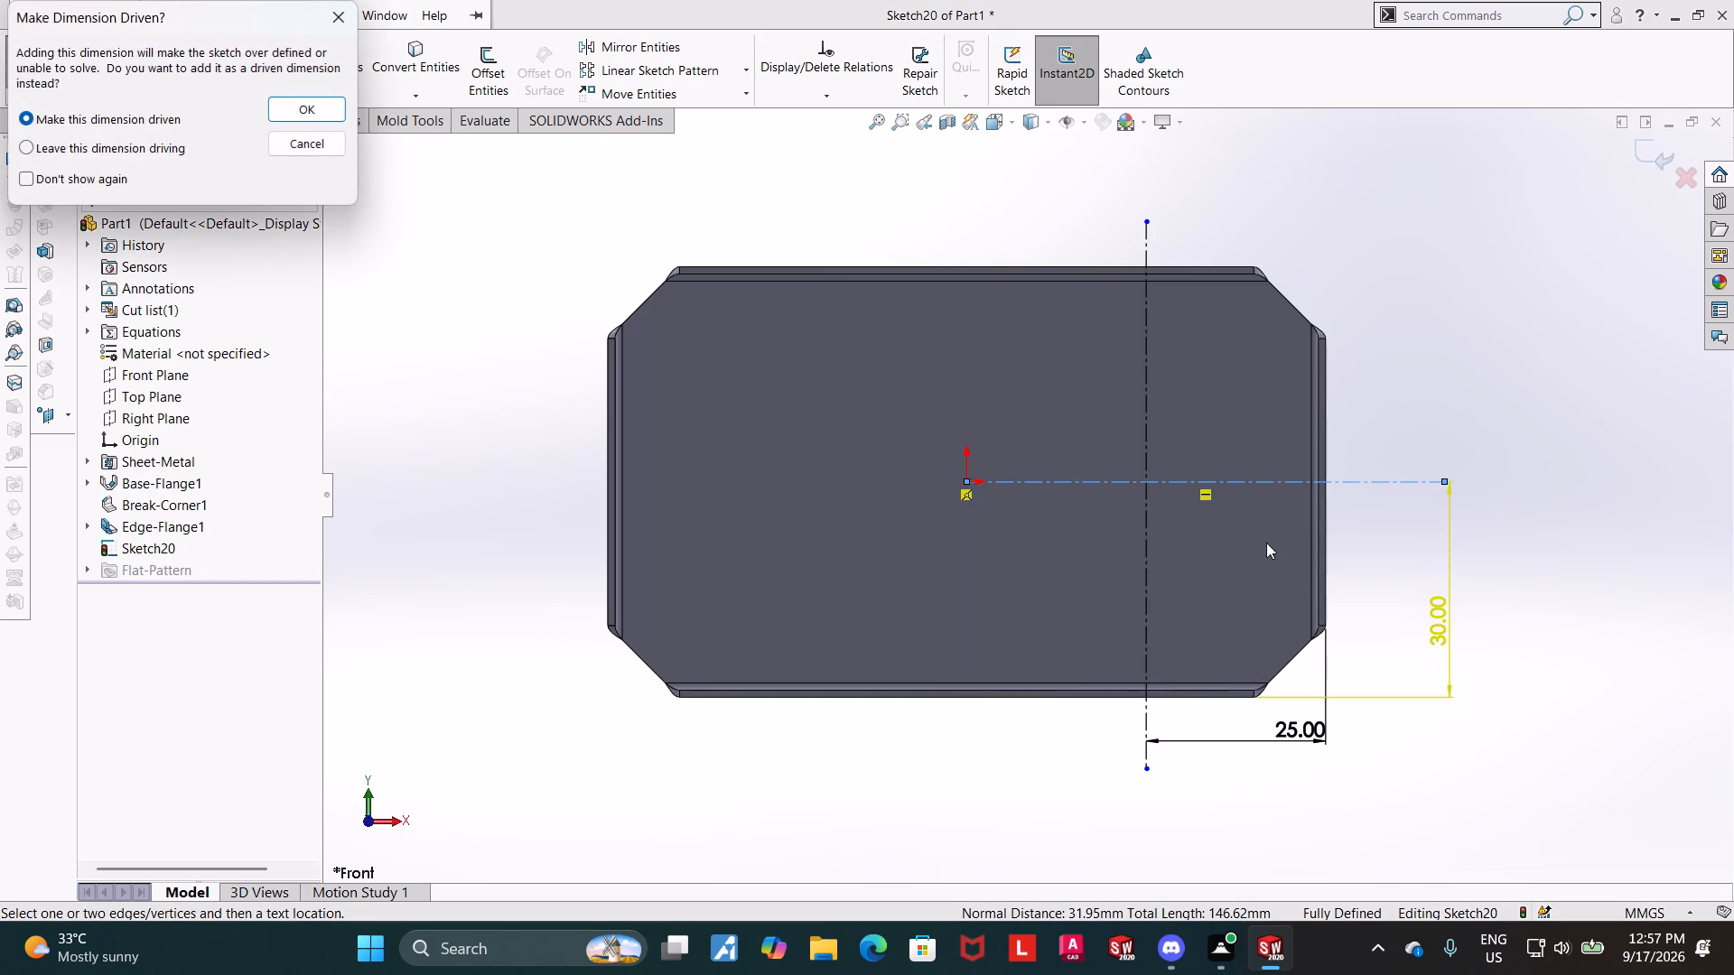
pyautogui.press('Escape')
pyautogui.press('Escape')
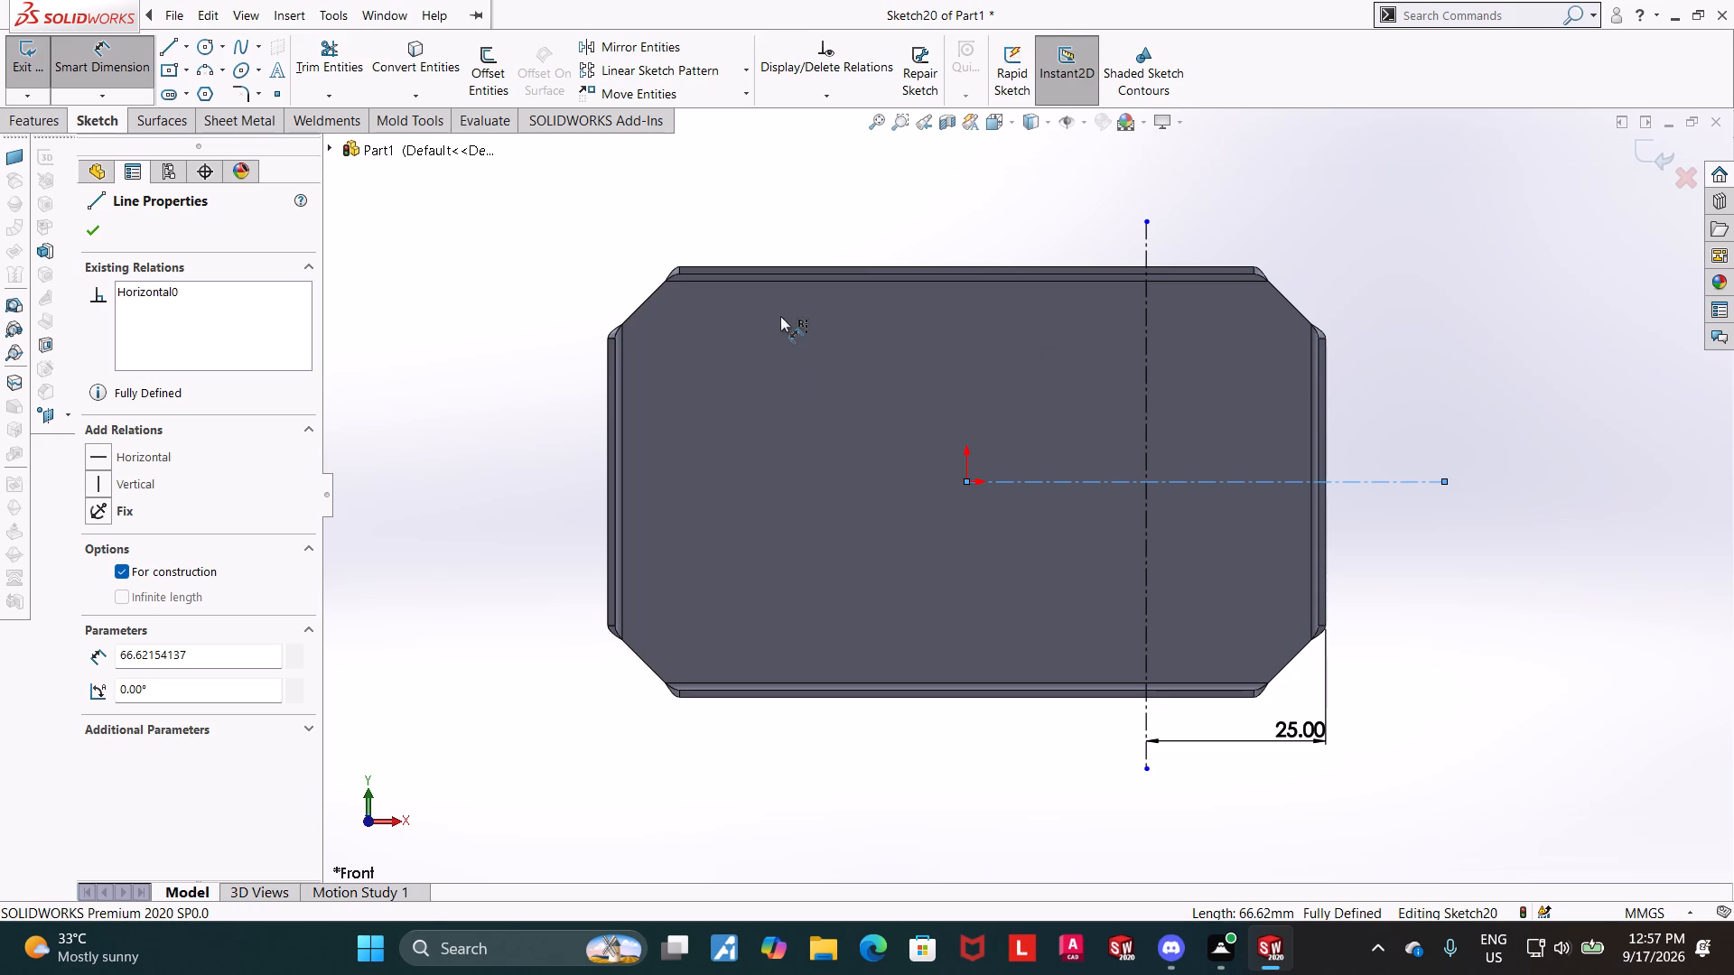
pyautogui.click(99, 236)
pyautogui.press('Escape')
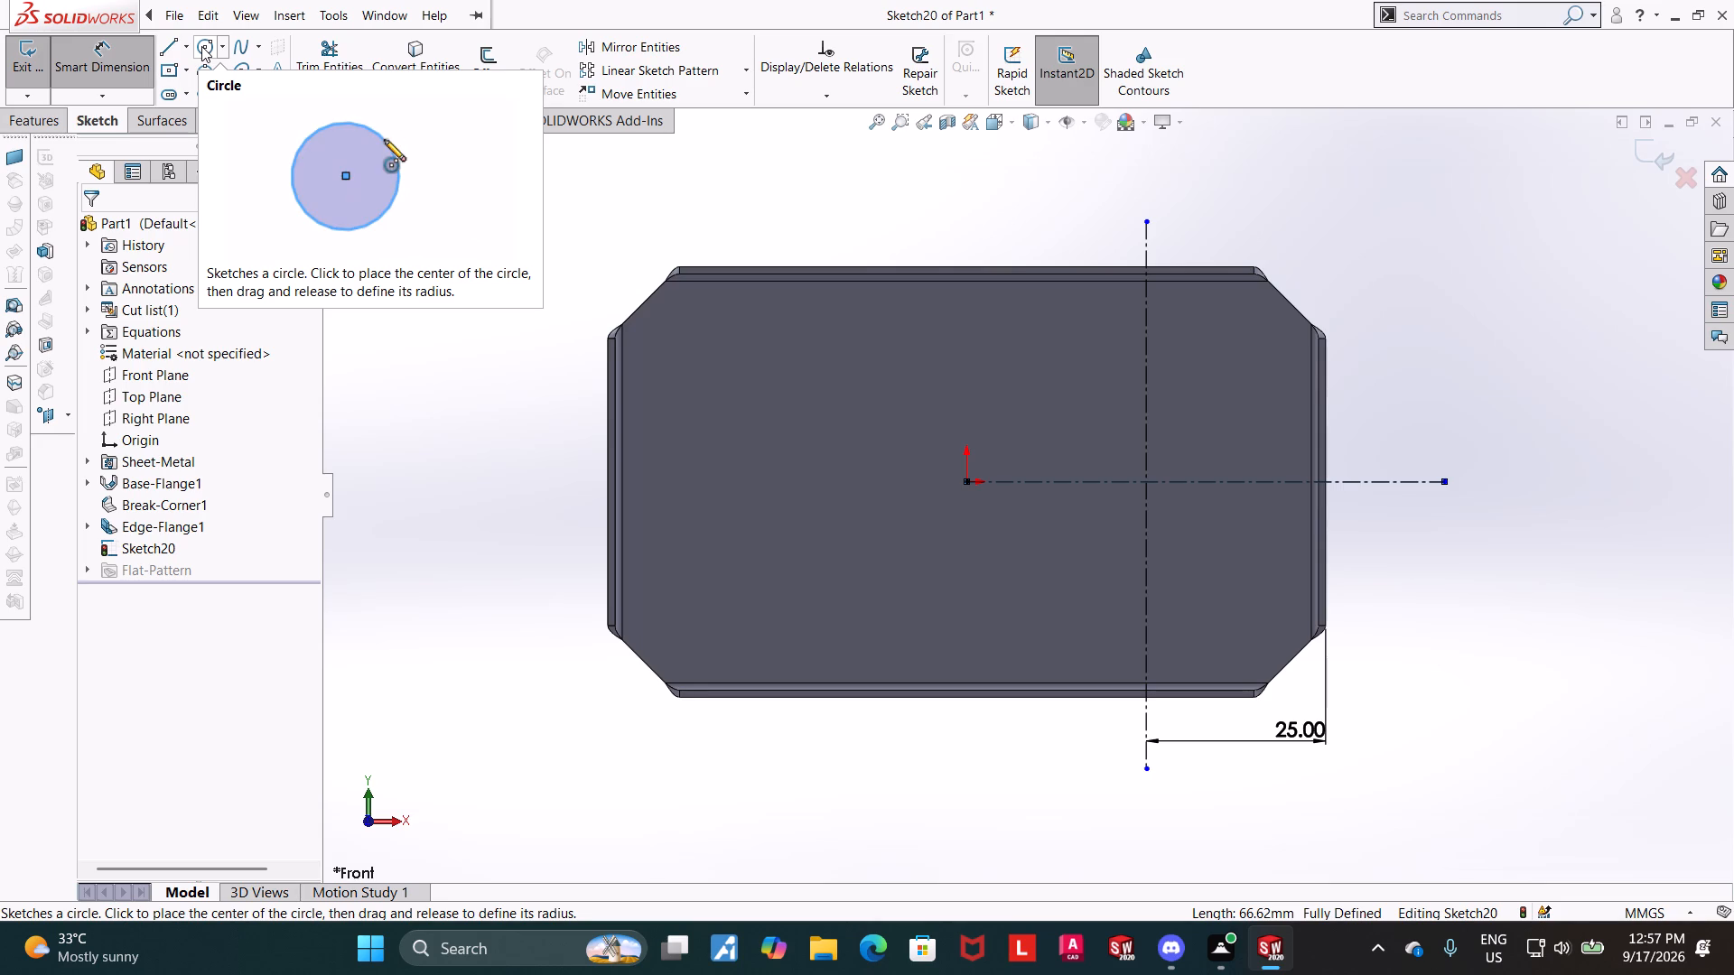
# Sketch a circle about 31 mm in diameter centered on the horizontal centerline, just beside its crossing with the vertical centerline.
pyautogui.click(201, 46)
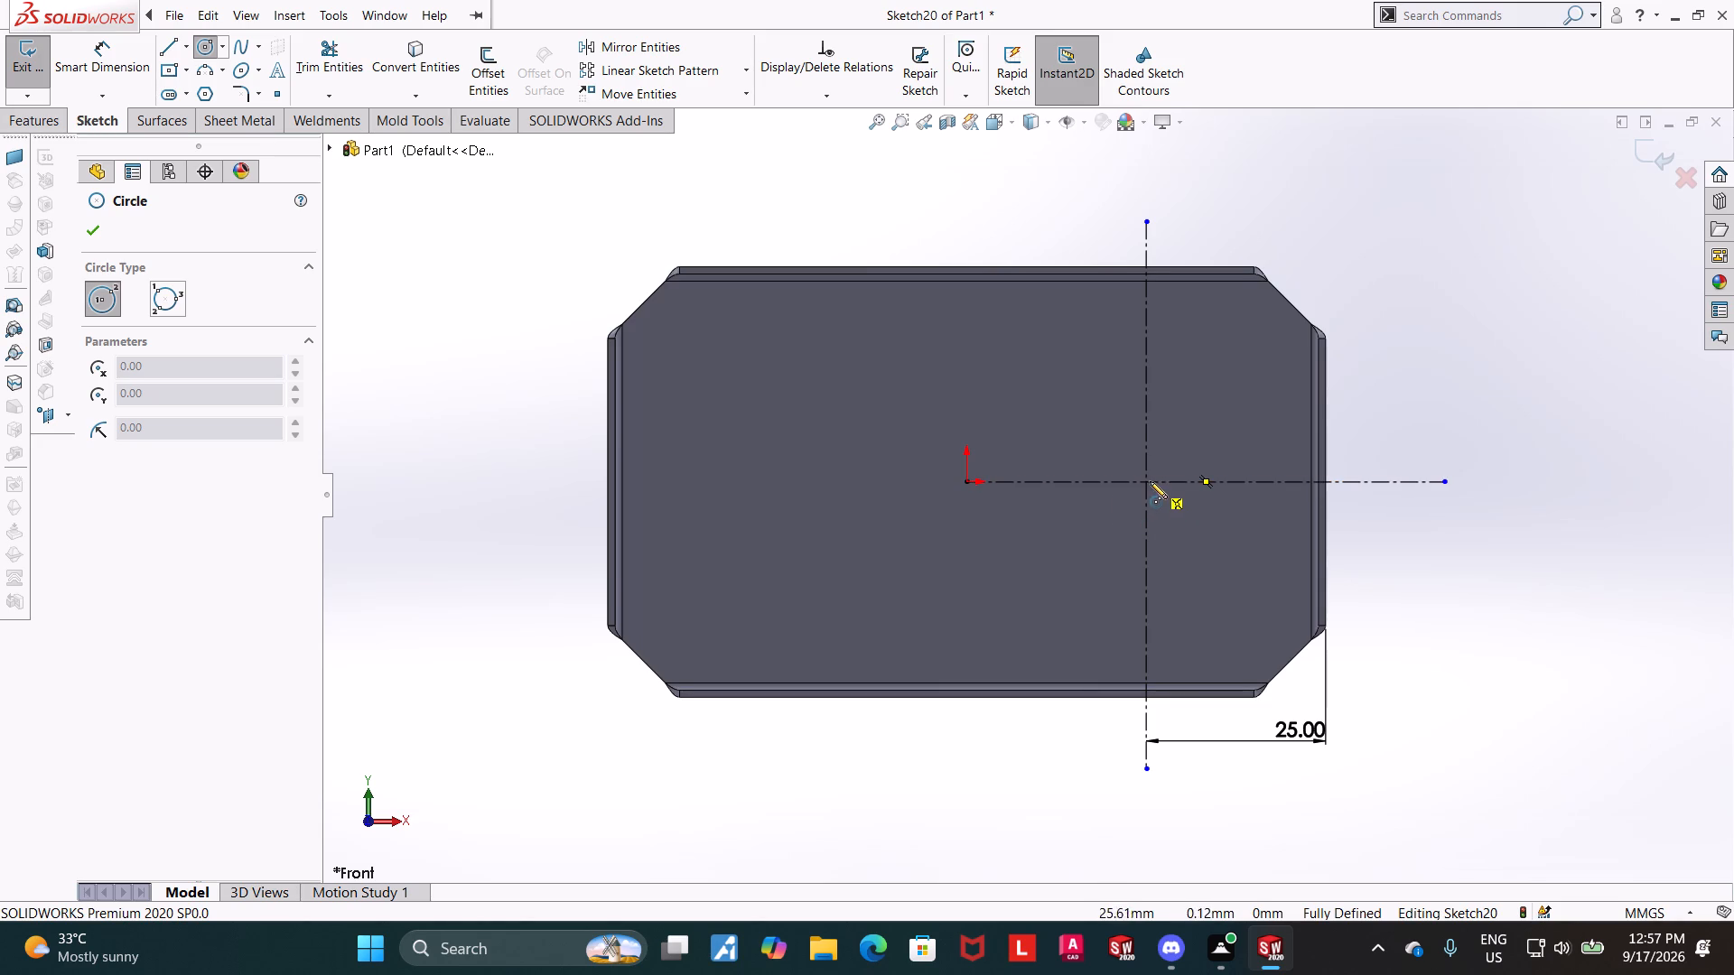
pyautogui.click(1162, 482)
pyautogui.click(1247, 410)
pyautogui.press('Escape')
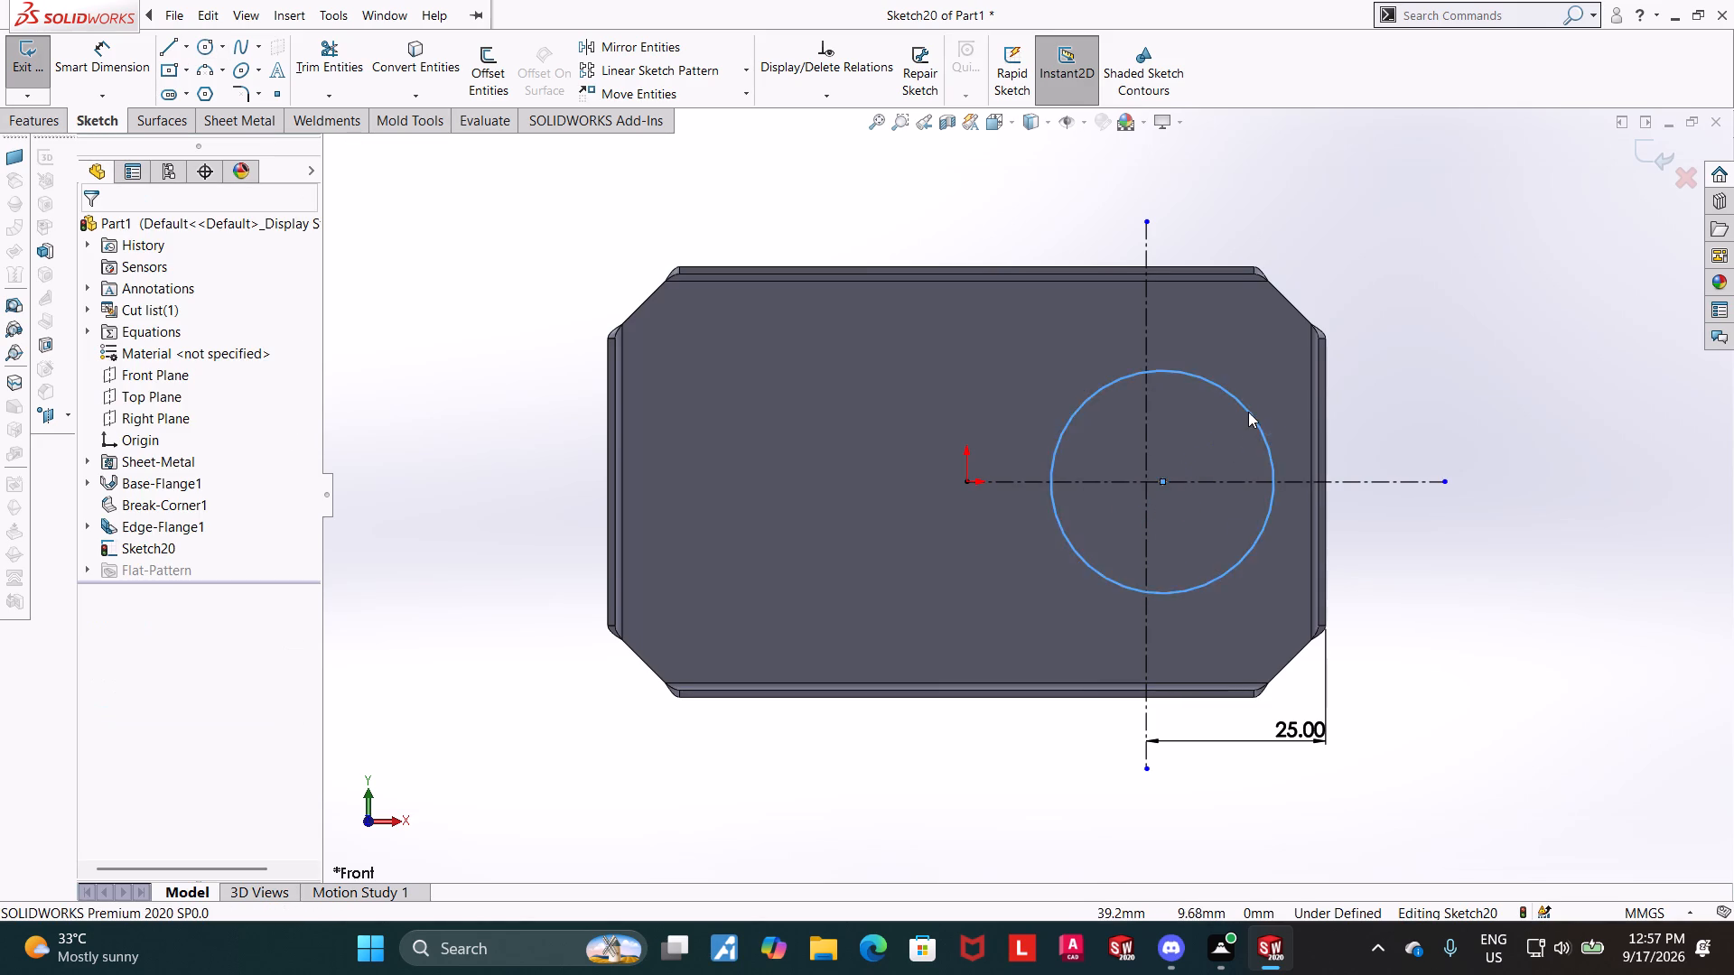
pyautogui.press('Escape')
pyautogui.press('Escape')
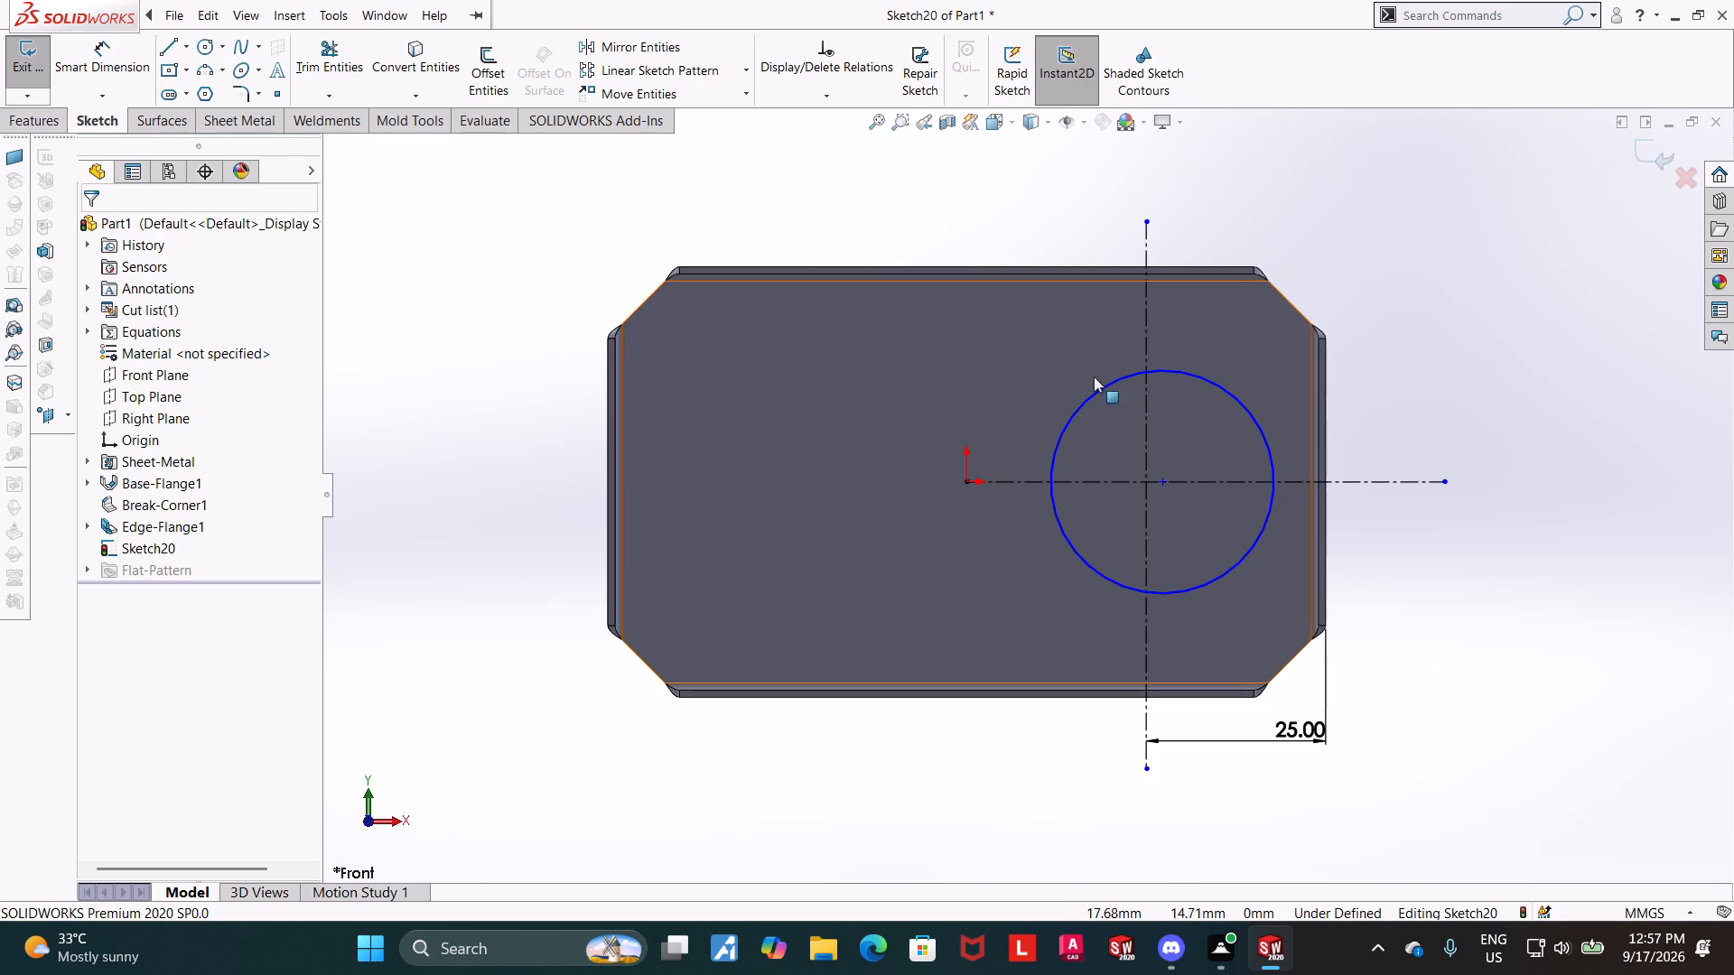
# Make the circle's center coincident with the vertical centerline.
pyautogui.click(1165, 487)
pyautogui.scroll(-5, 1165, 487)
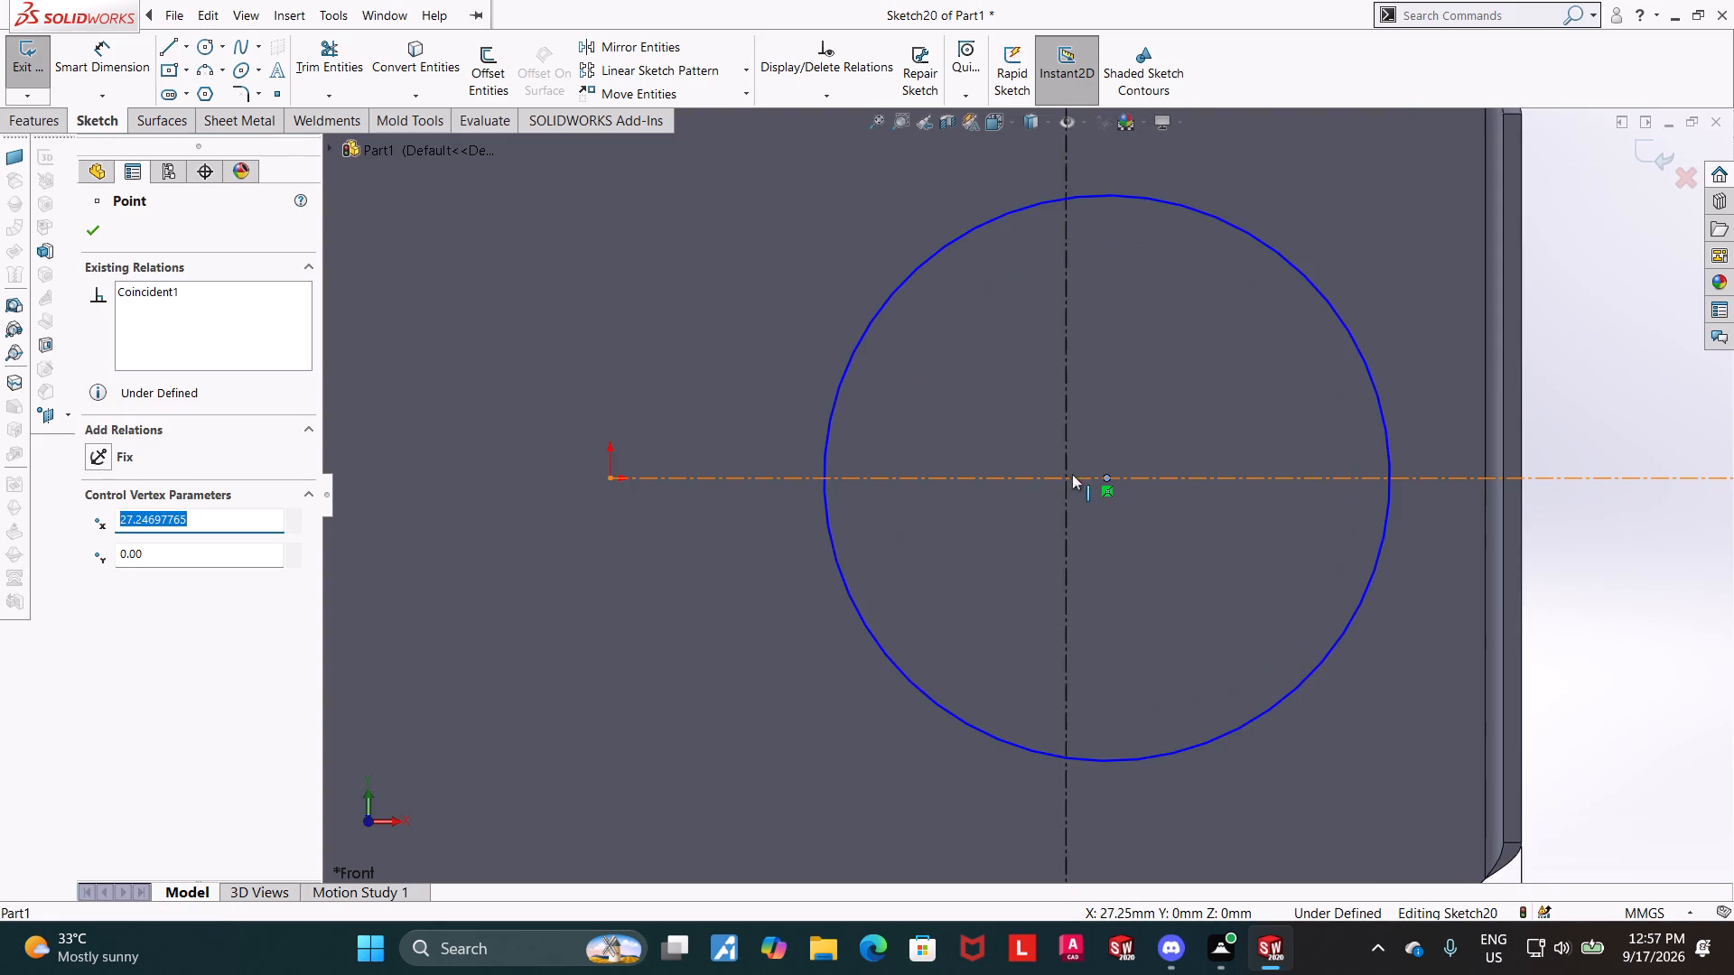
pyautogui.keyDown('ctrl'); pyautogui.click(1064, 494); pyautogui.keyUp('ctrl')
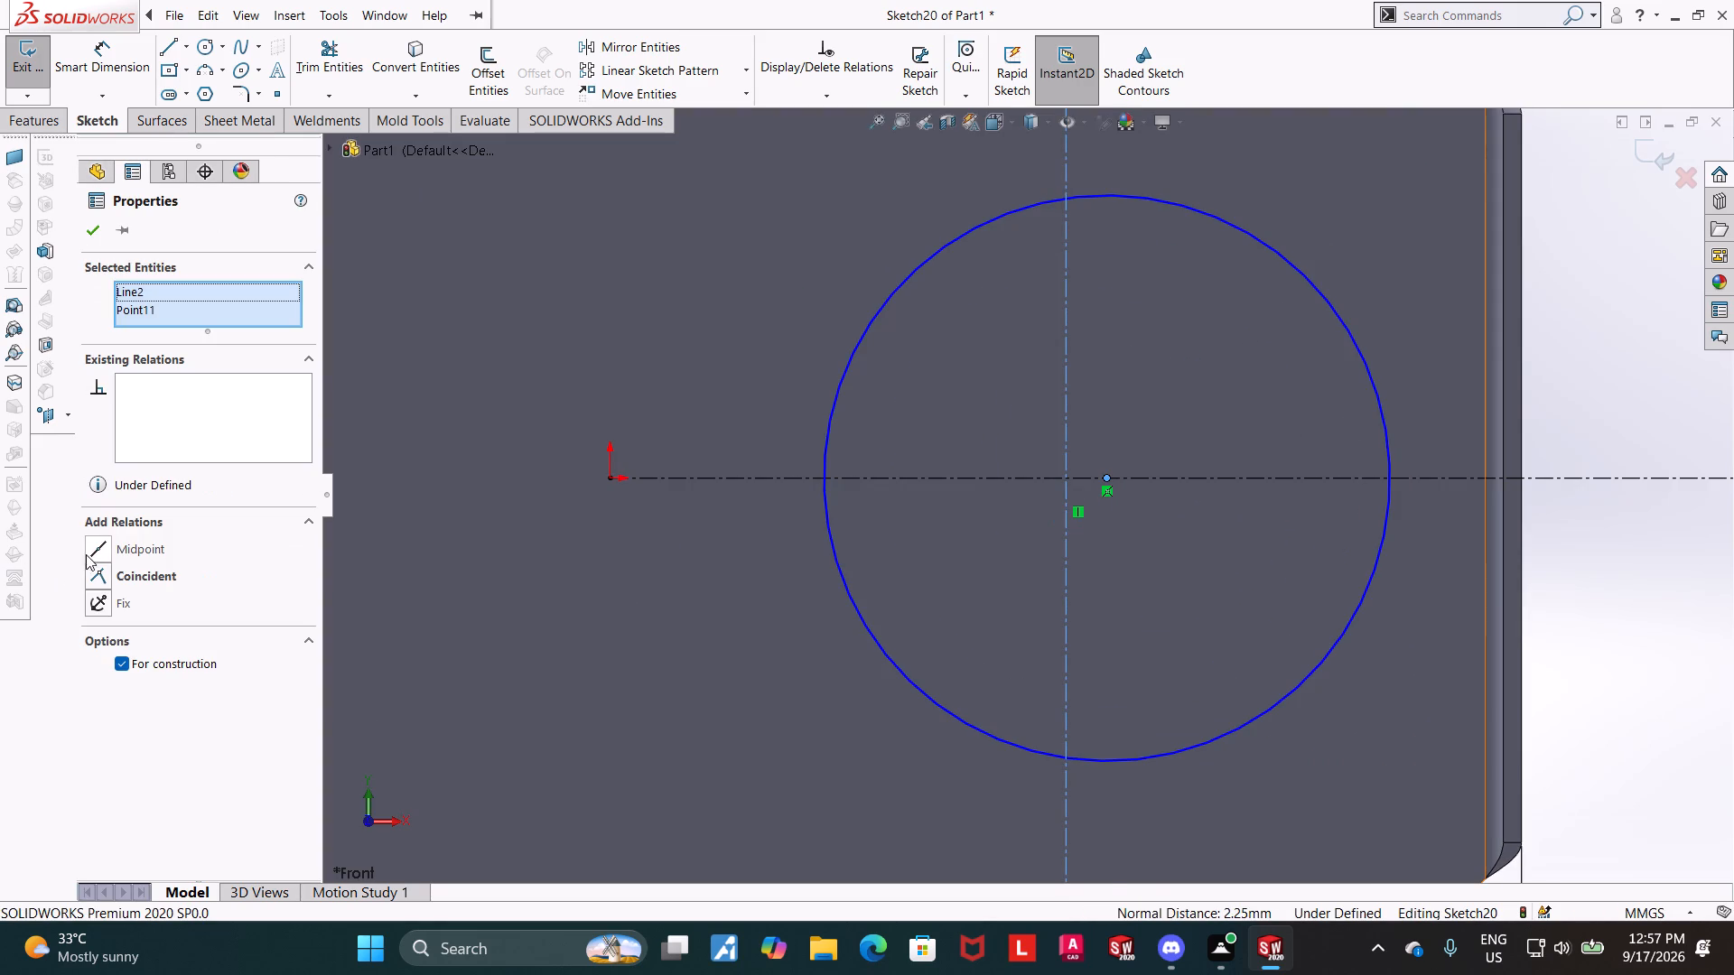
pyautogui.click(100, 577)
pyautogui.click(94, 230)
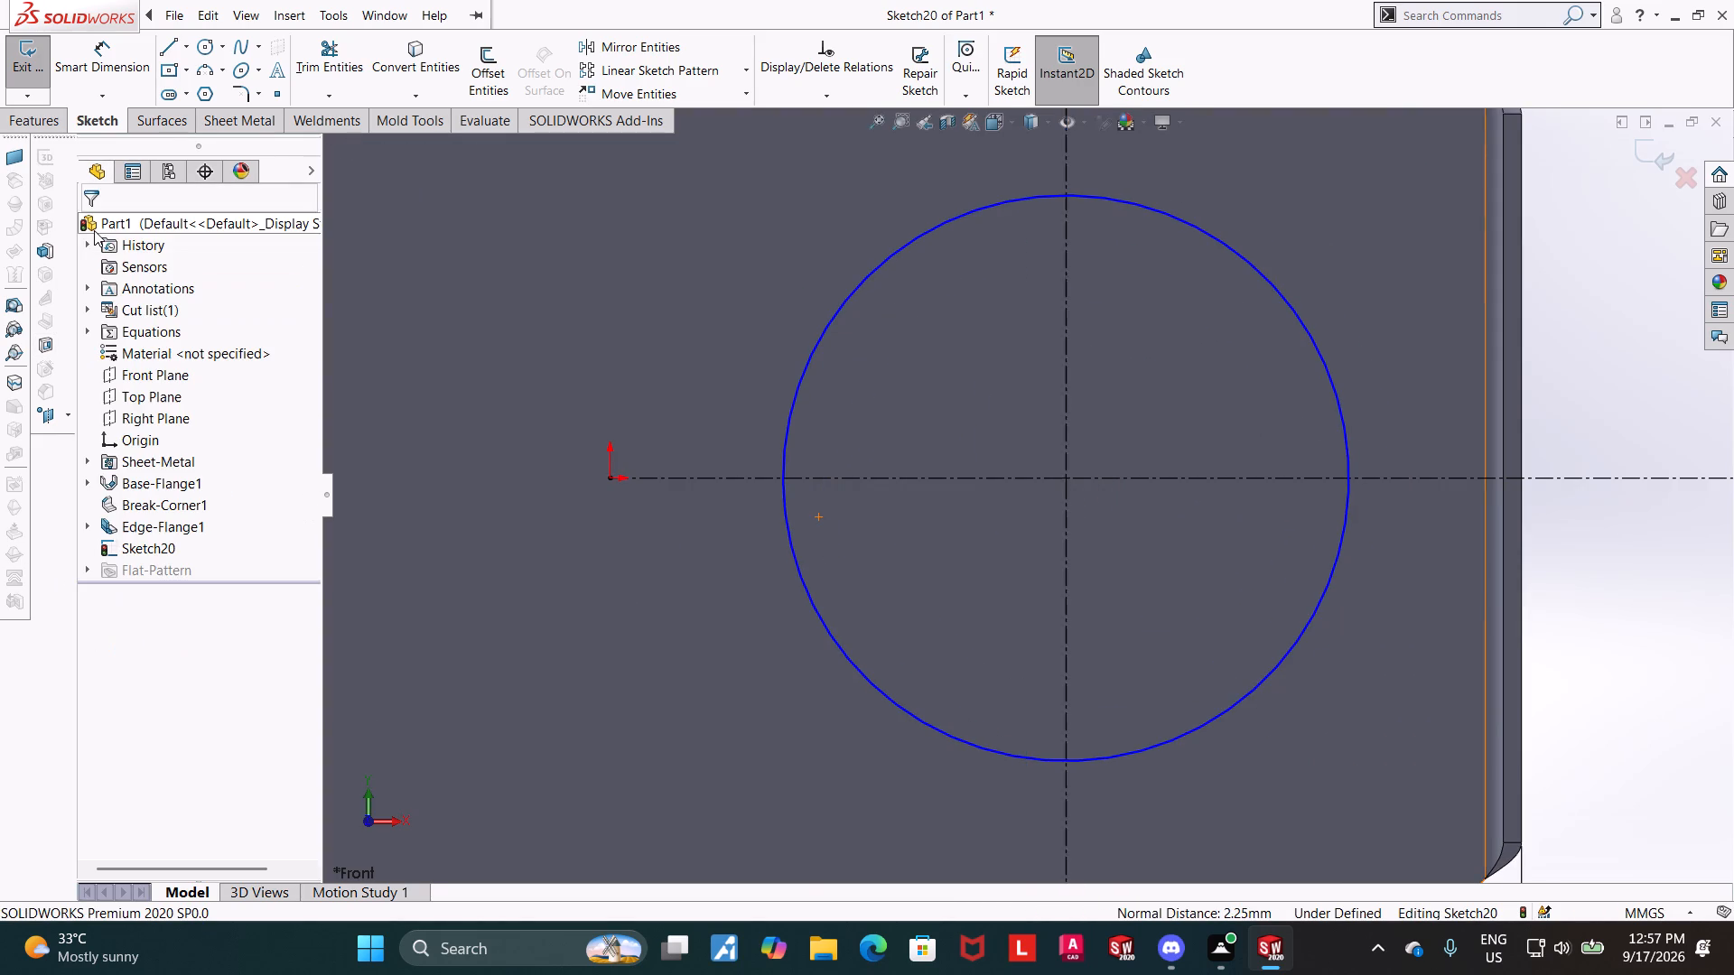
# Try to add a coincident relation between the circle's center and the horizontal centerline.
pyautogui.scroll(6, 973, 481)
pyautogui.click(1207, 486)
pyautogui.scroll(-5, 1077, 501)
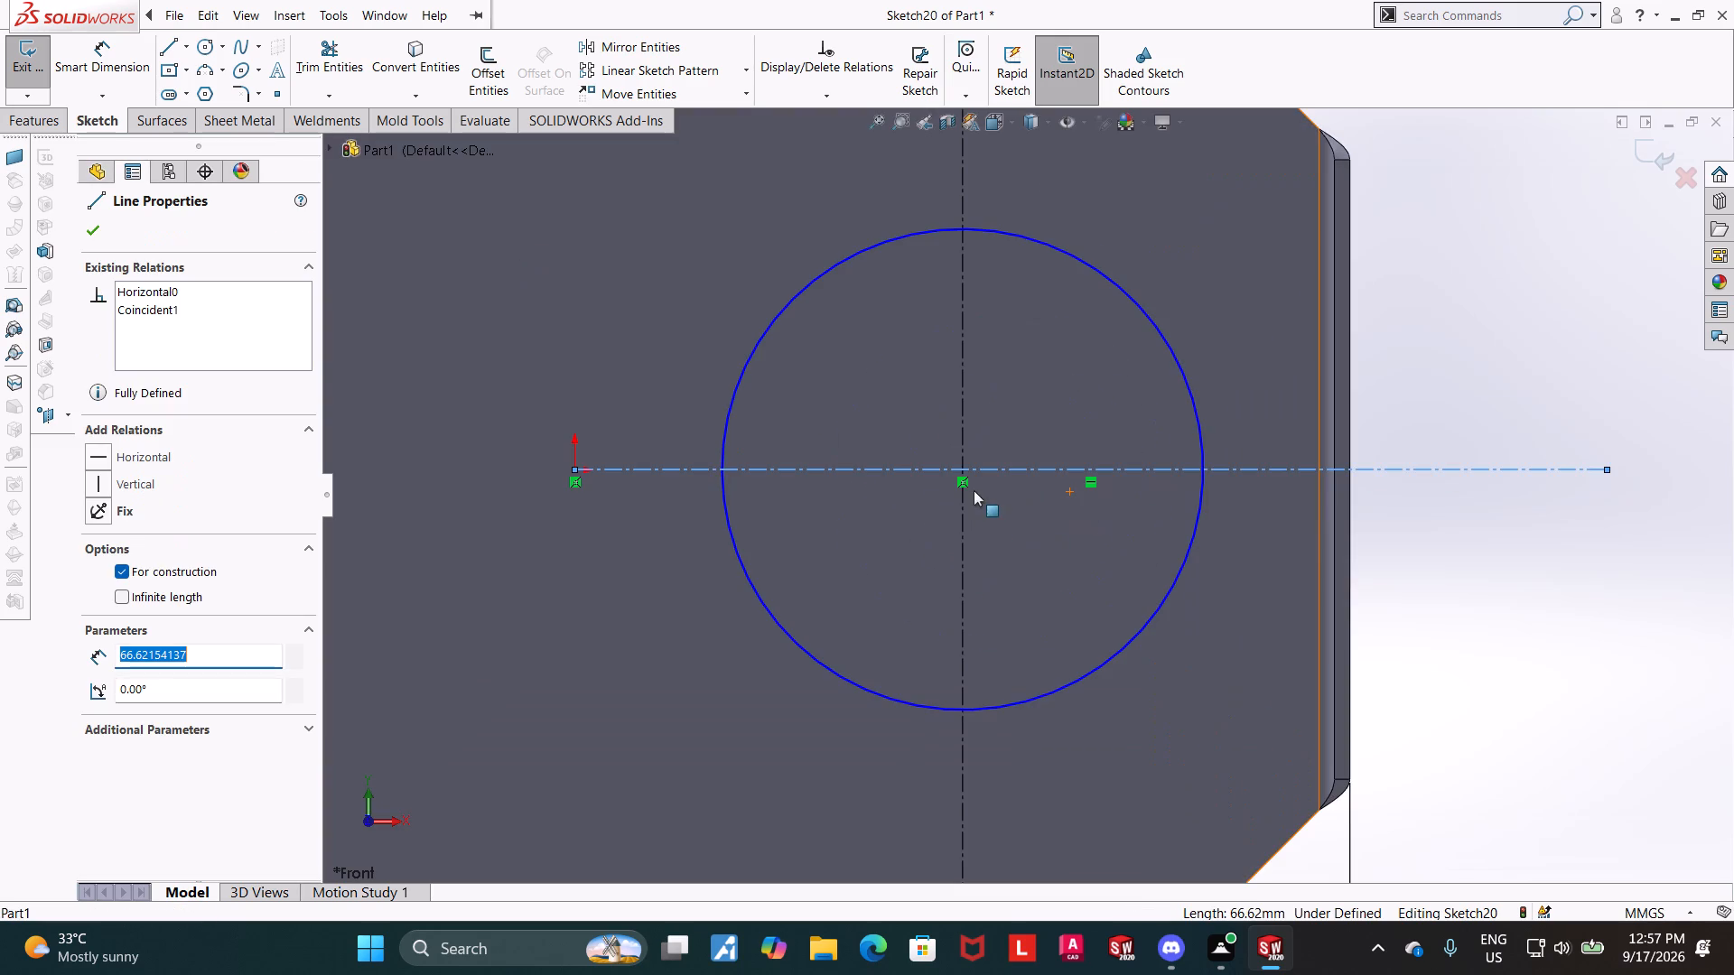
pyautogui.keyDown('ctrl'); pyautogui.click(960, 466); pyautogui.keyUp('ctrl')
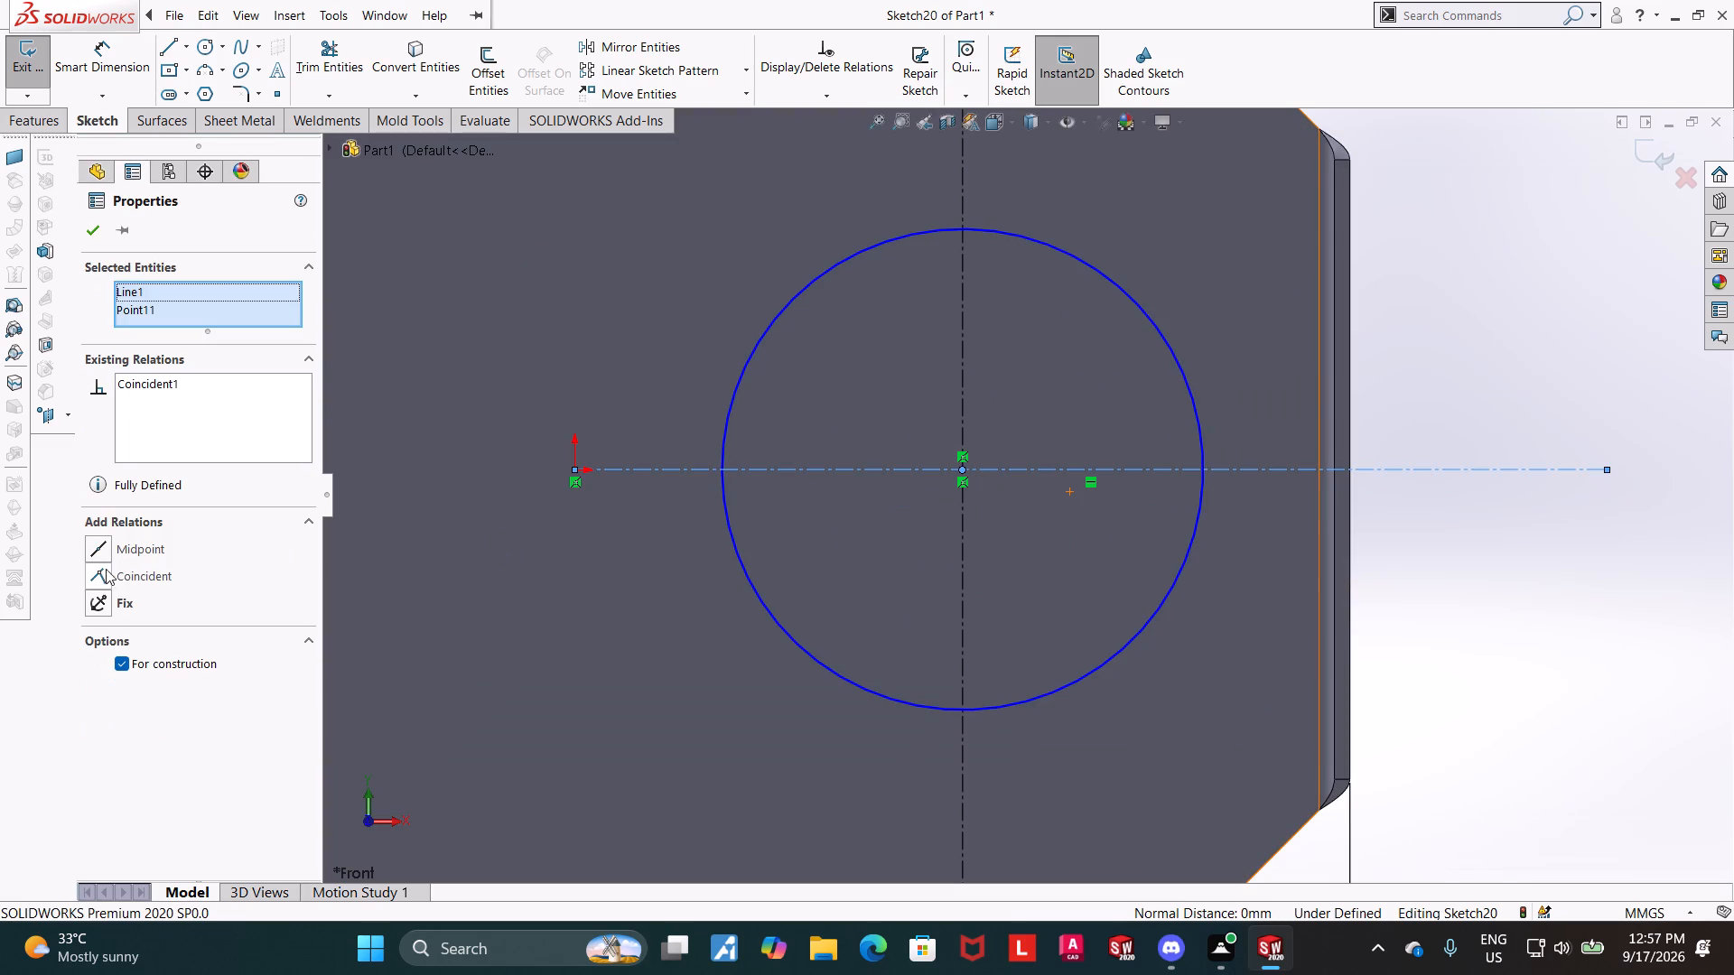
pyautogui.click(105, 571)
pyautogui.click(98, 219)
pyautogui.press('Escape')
# Dimension the circle's diameter as 34 mm, working normal to the sketch.
pyautogui.moveTo(1498, 668); pyautogui.dragTo(1496, 606, button='middle')
pyautogui.scroll(1, 1498, 667)
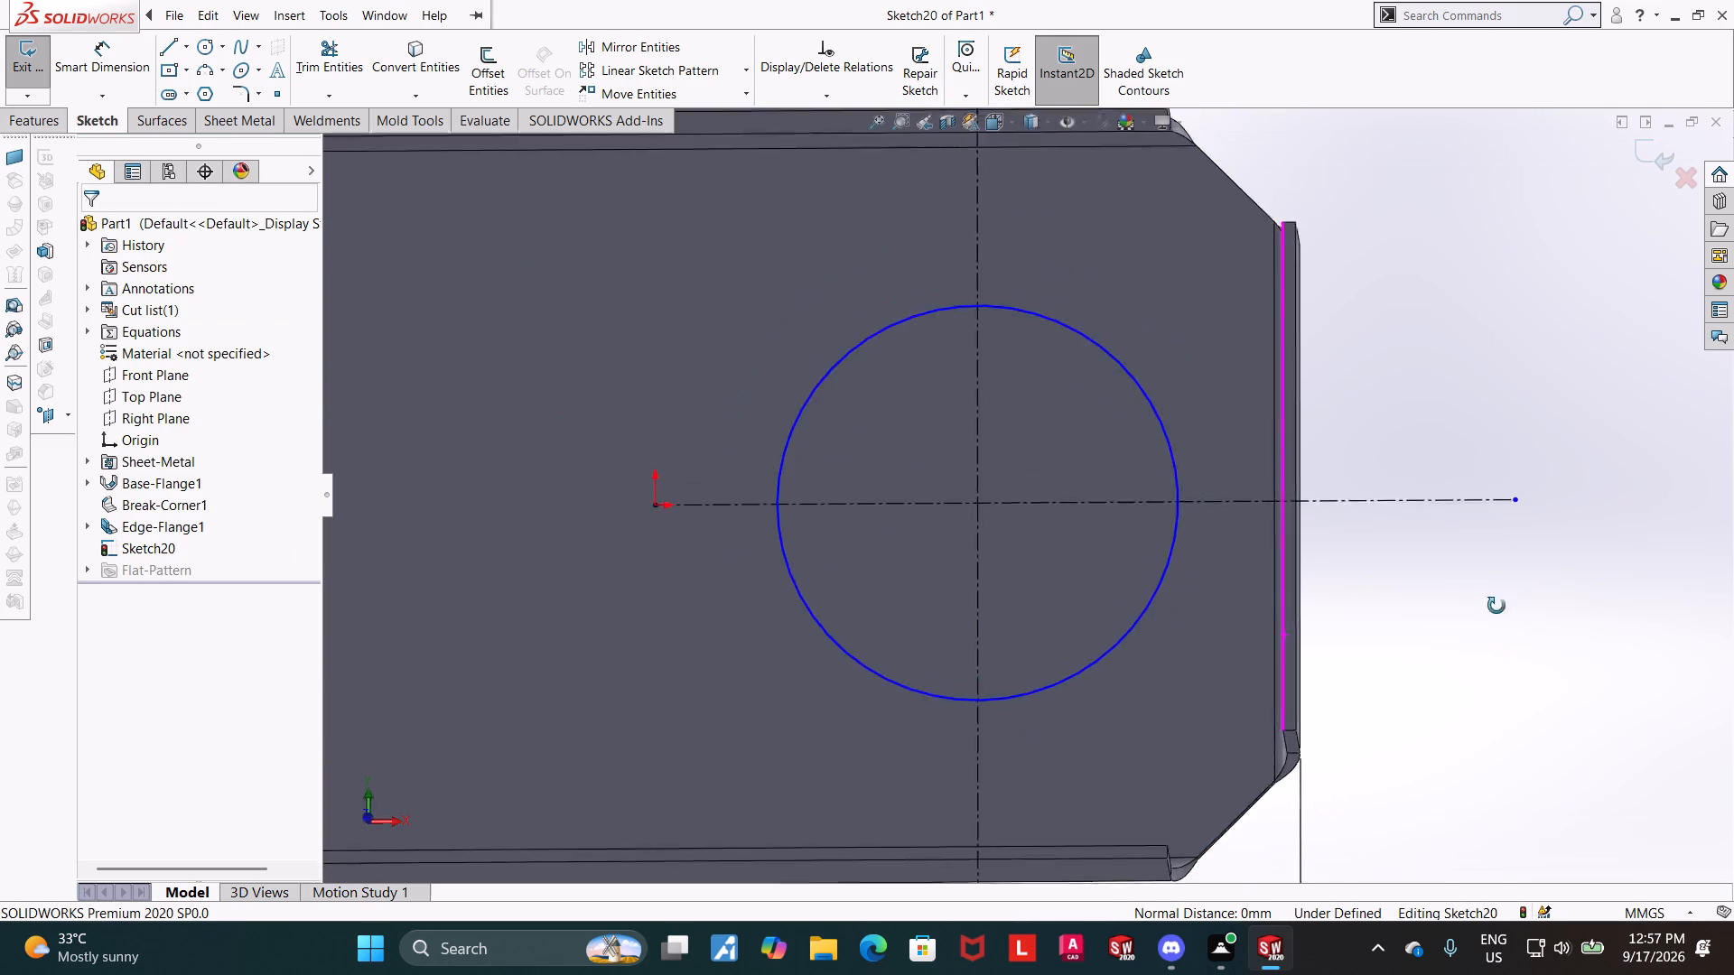
pyautogui.moveTo(1496, 606); pyautogui.dragTo(1497, 545, button='middle')
pyautogui.scroll(2, 1496, 539)
pyautogui.moveTo(1468, 622); pyautogui.dragTo(1470, 477, button='middle')
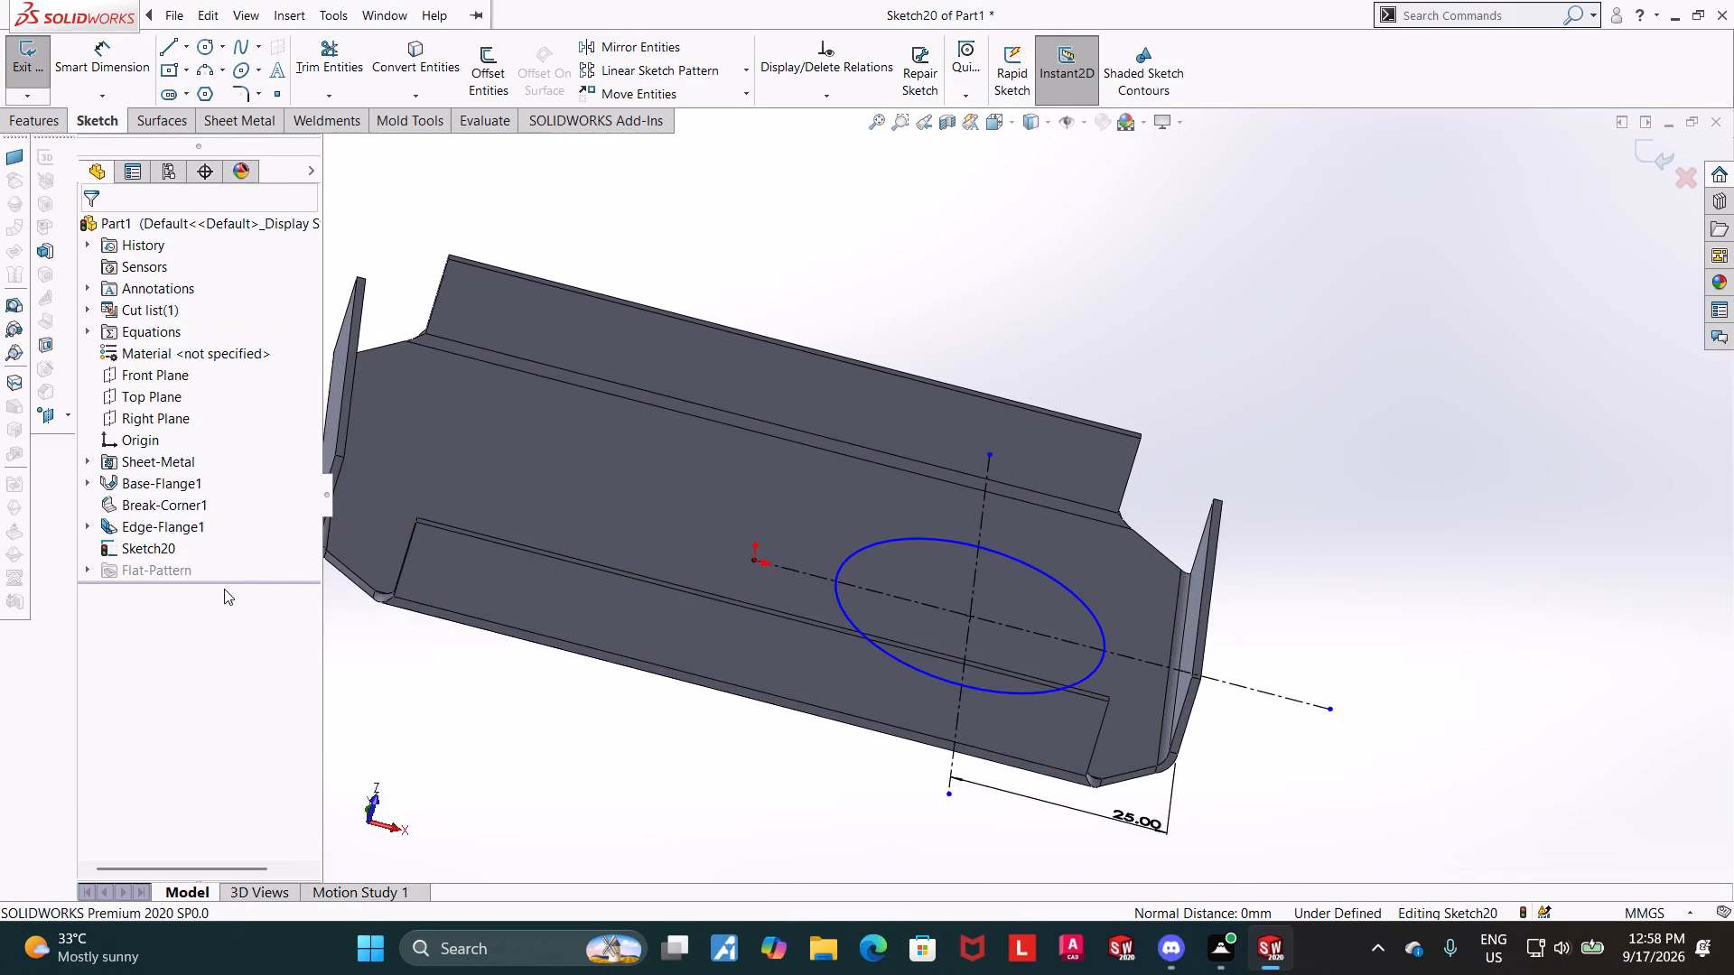
pyautogui.click(140, 552)
pyautogui.click(185, 528)
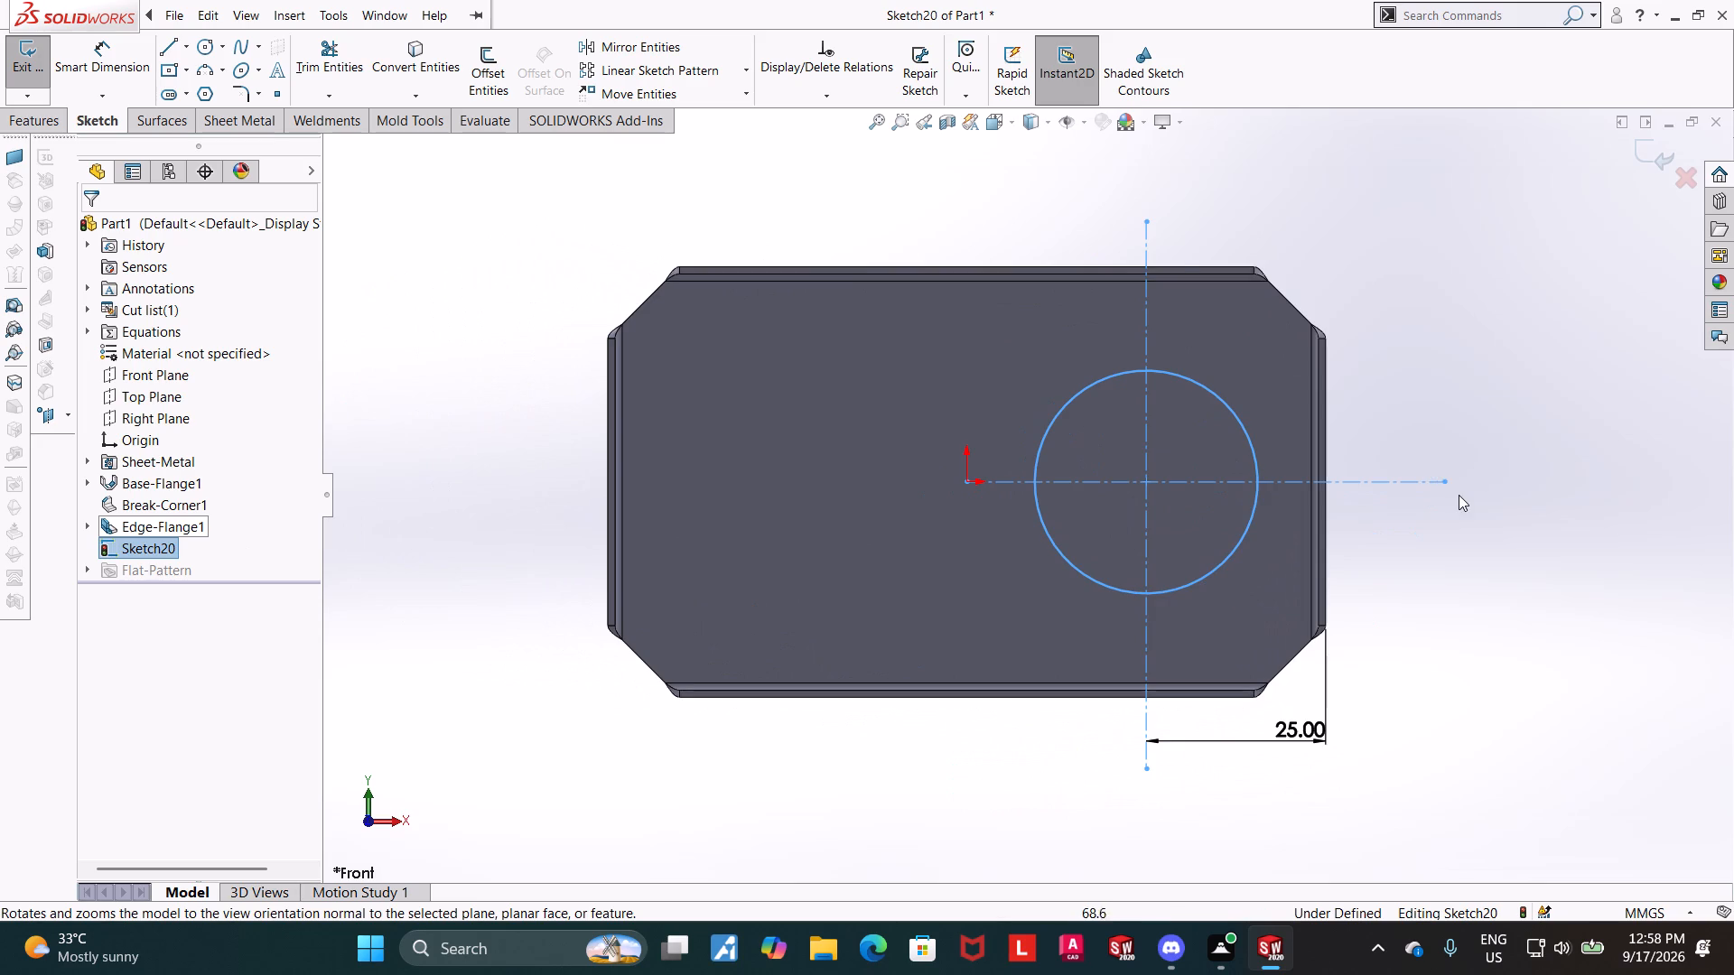
pyautogui.scroll(-1, 1458, 496)
pyautogui.press('Escape')
pyautogui.press('Escape')
pyautogui.click(118, 56)
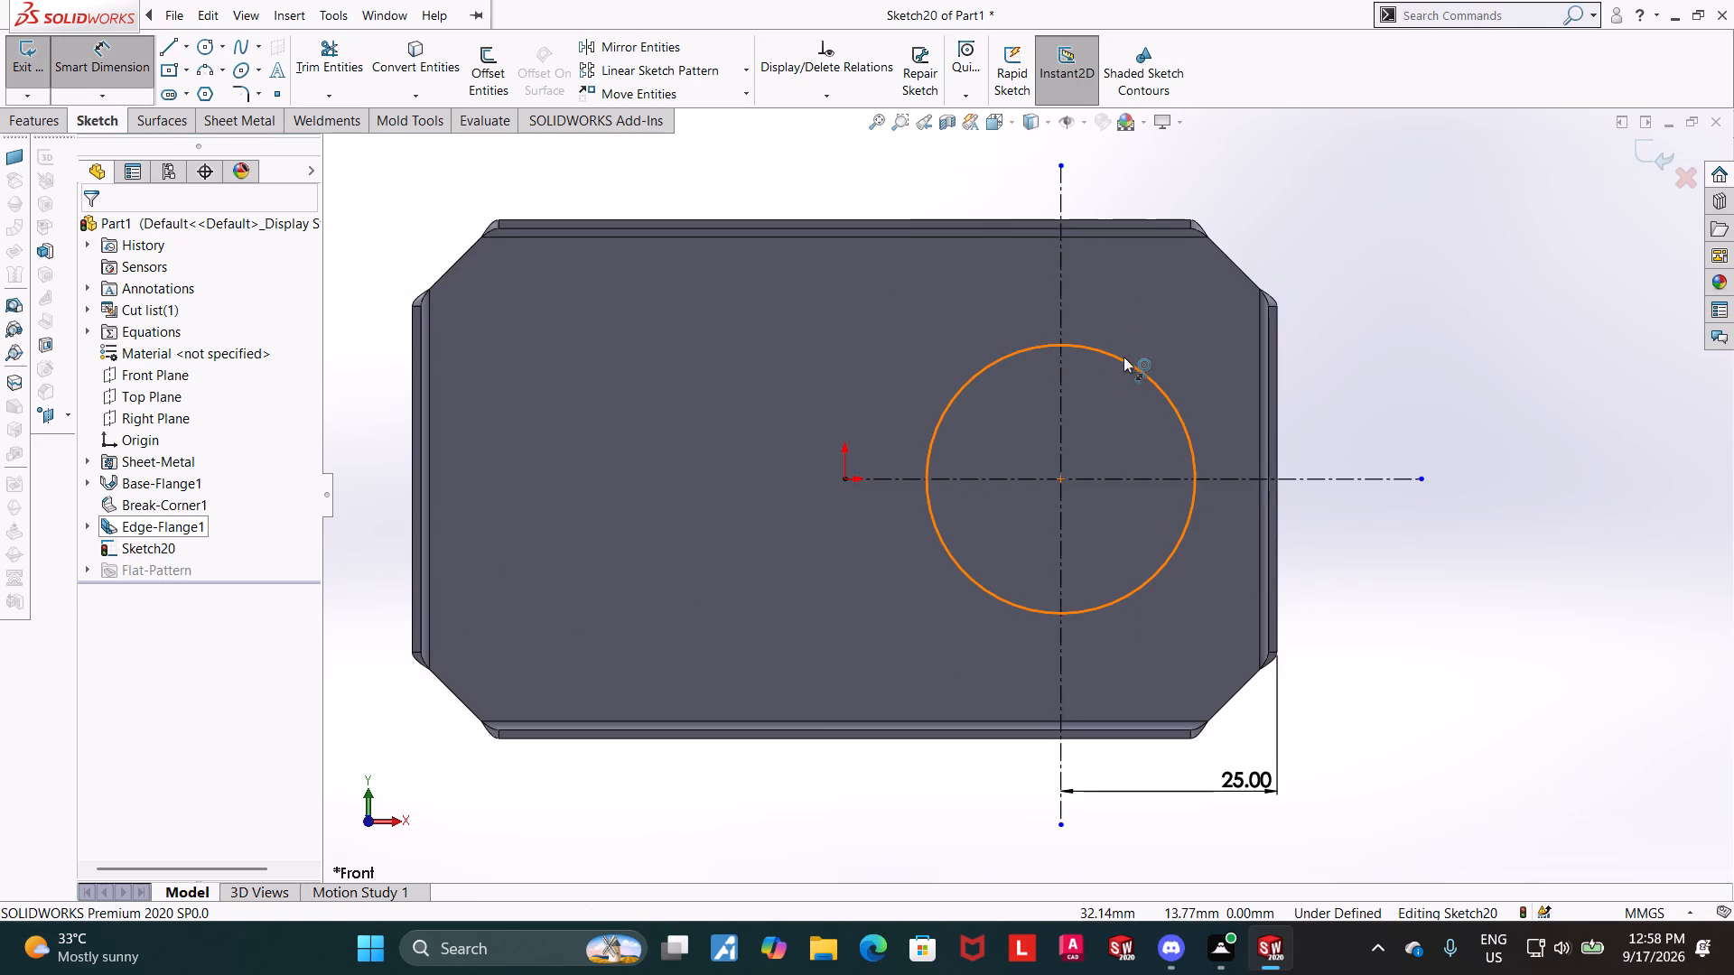
pyautogui.click(1123, 357)
pyautogui.click(1137, 310)
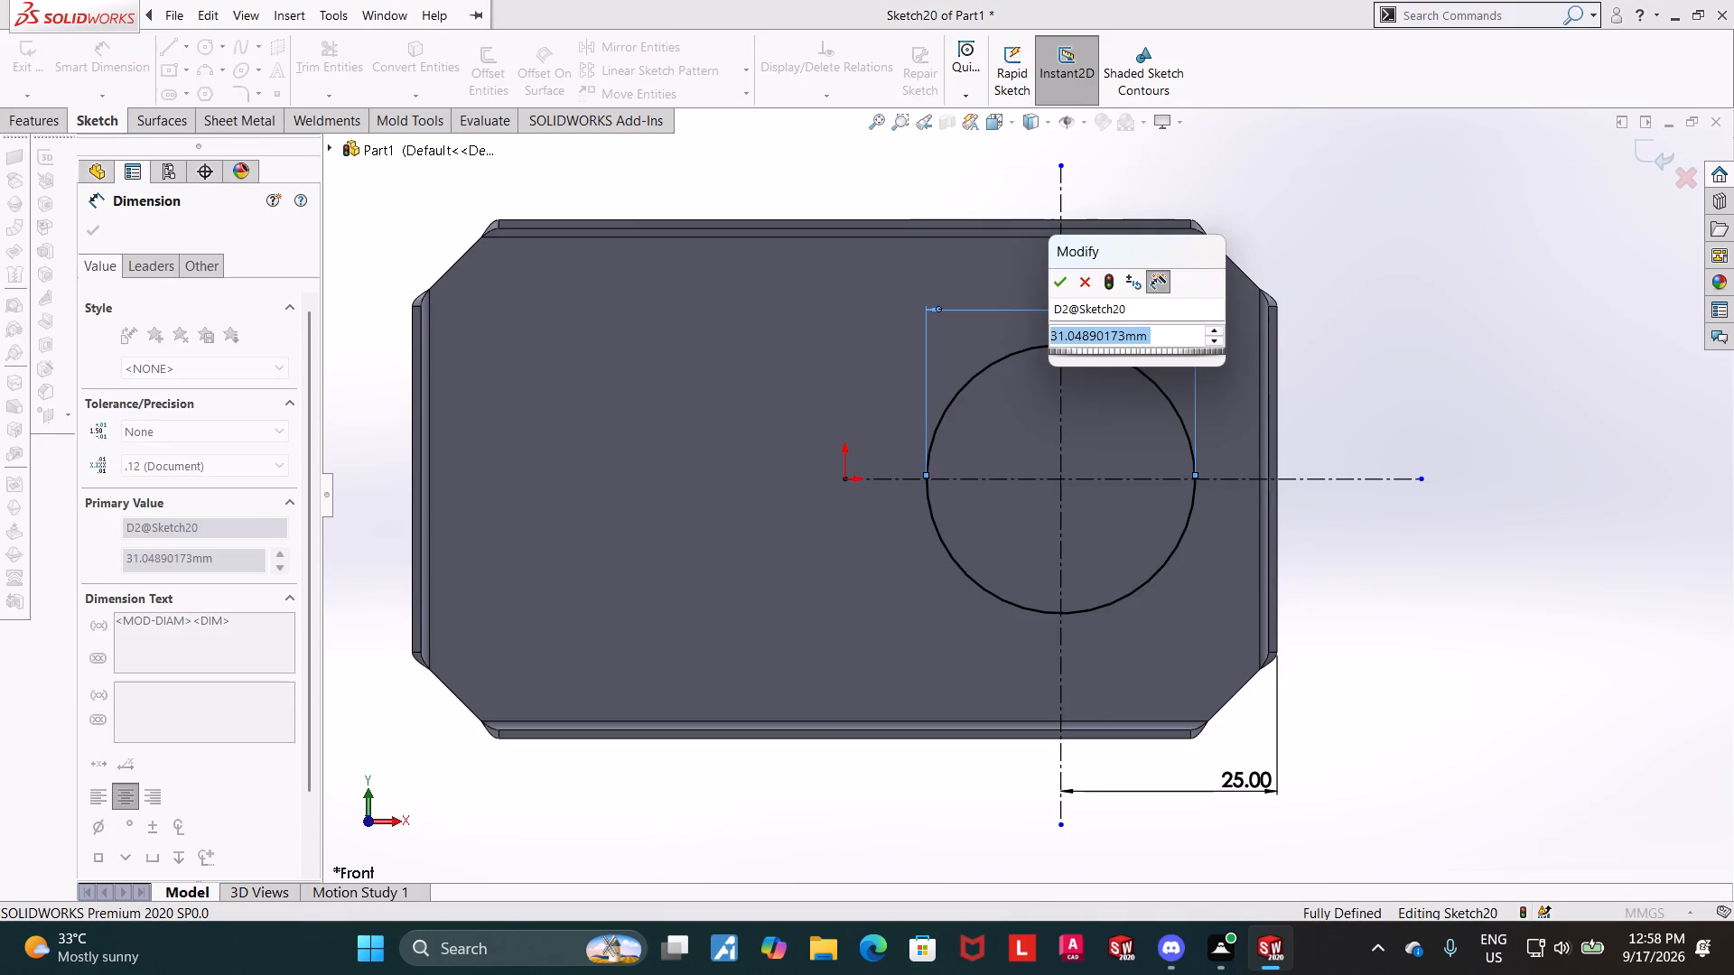
pyautogui.write('34')
pyautogui.press('Return')
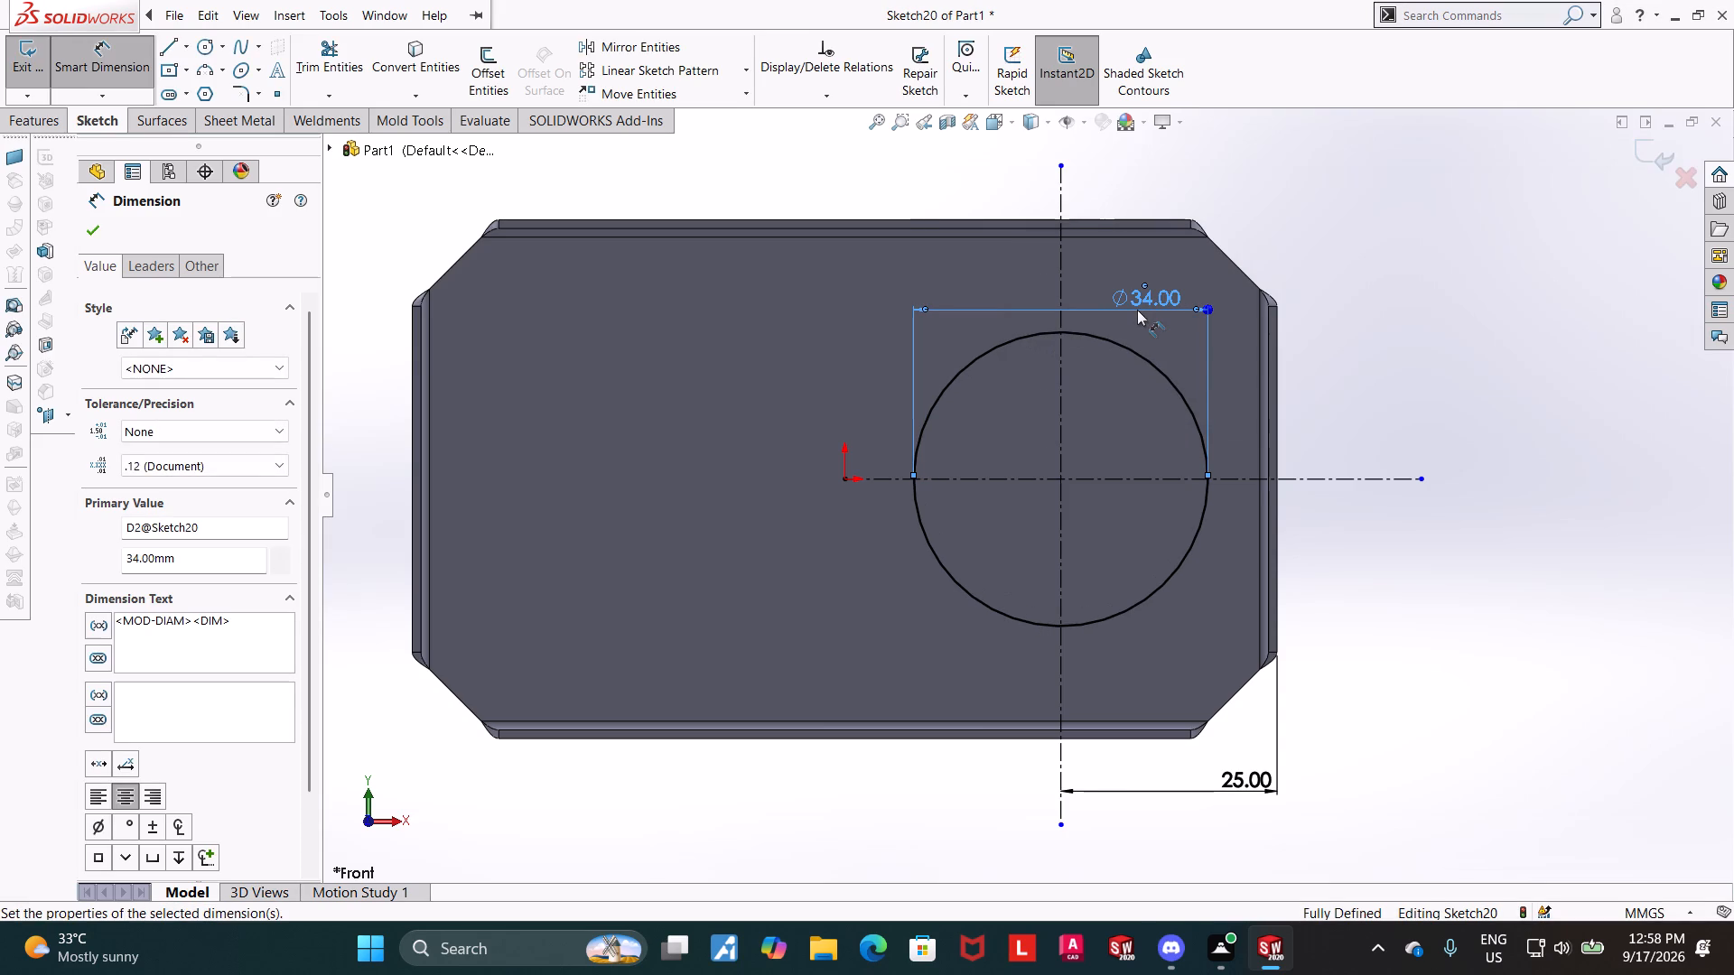
pyautogui.press('Escape')
# Sketch a concentric circle inside the 34 mm circle and dimension its diameter as 20 mm.
pyautogui.click(203, 51)
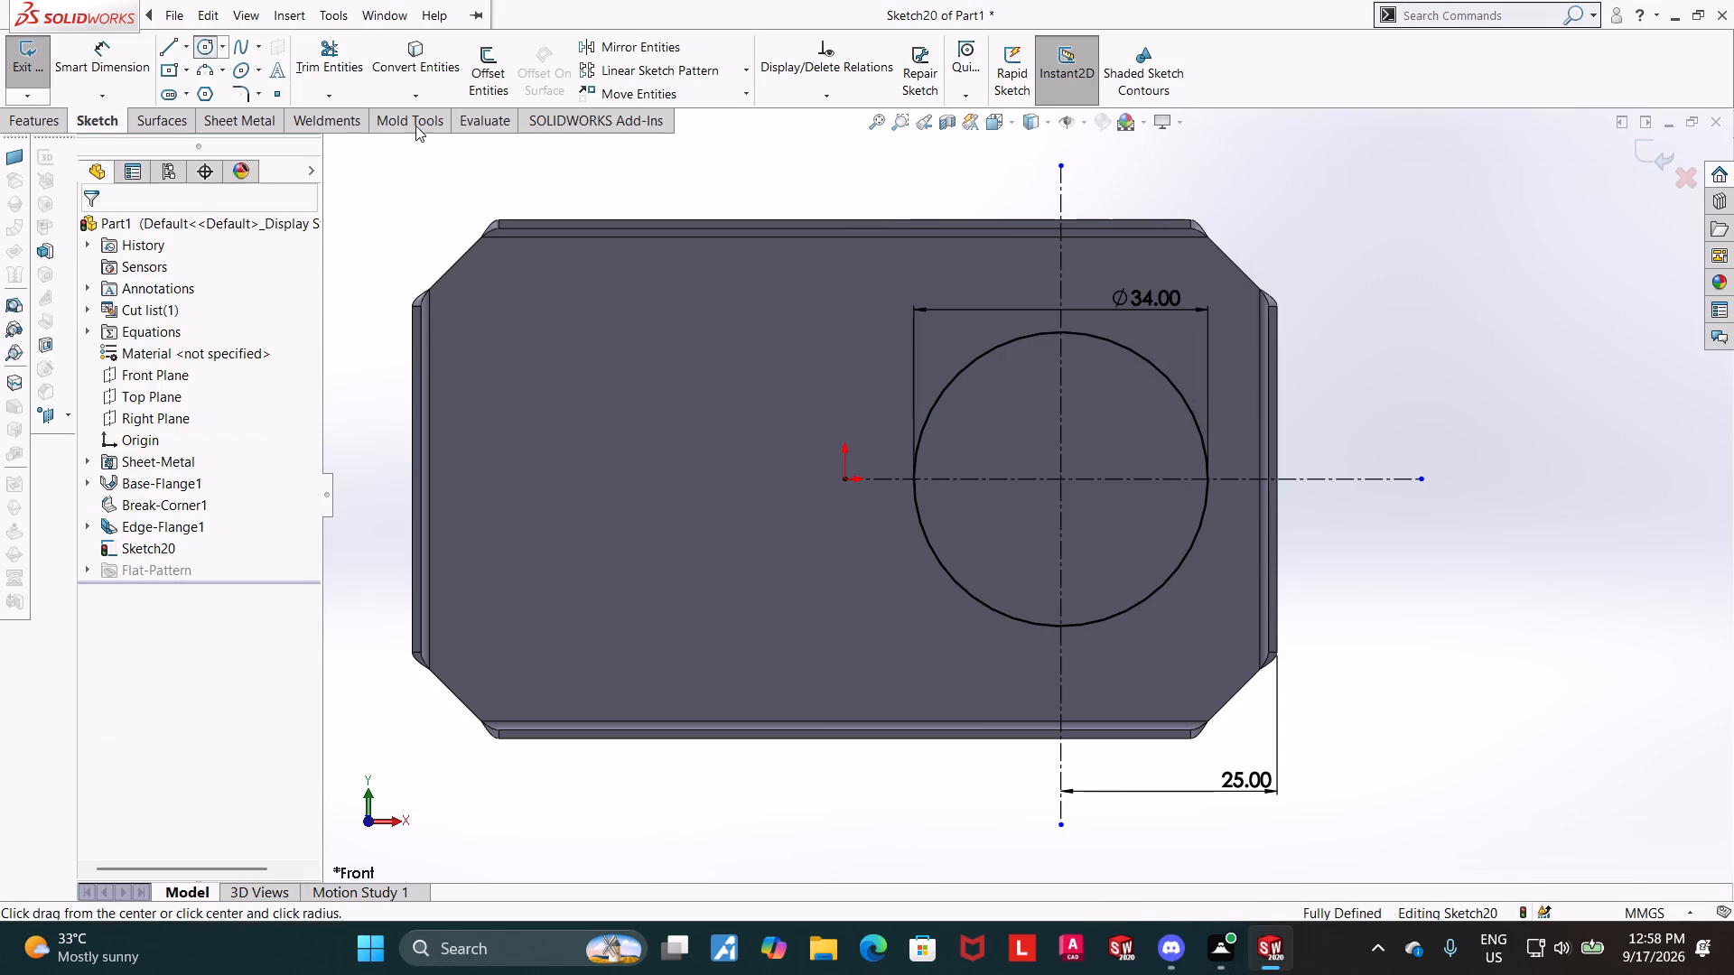
pyautogui.click(1060, 479)
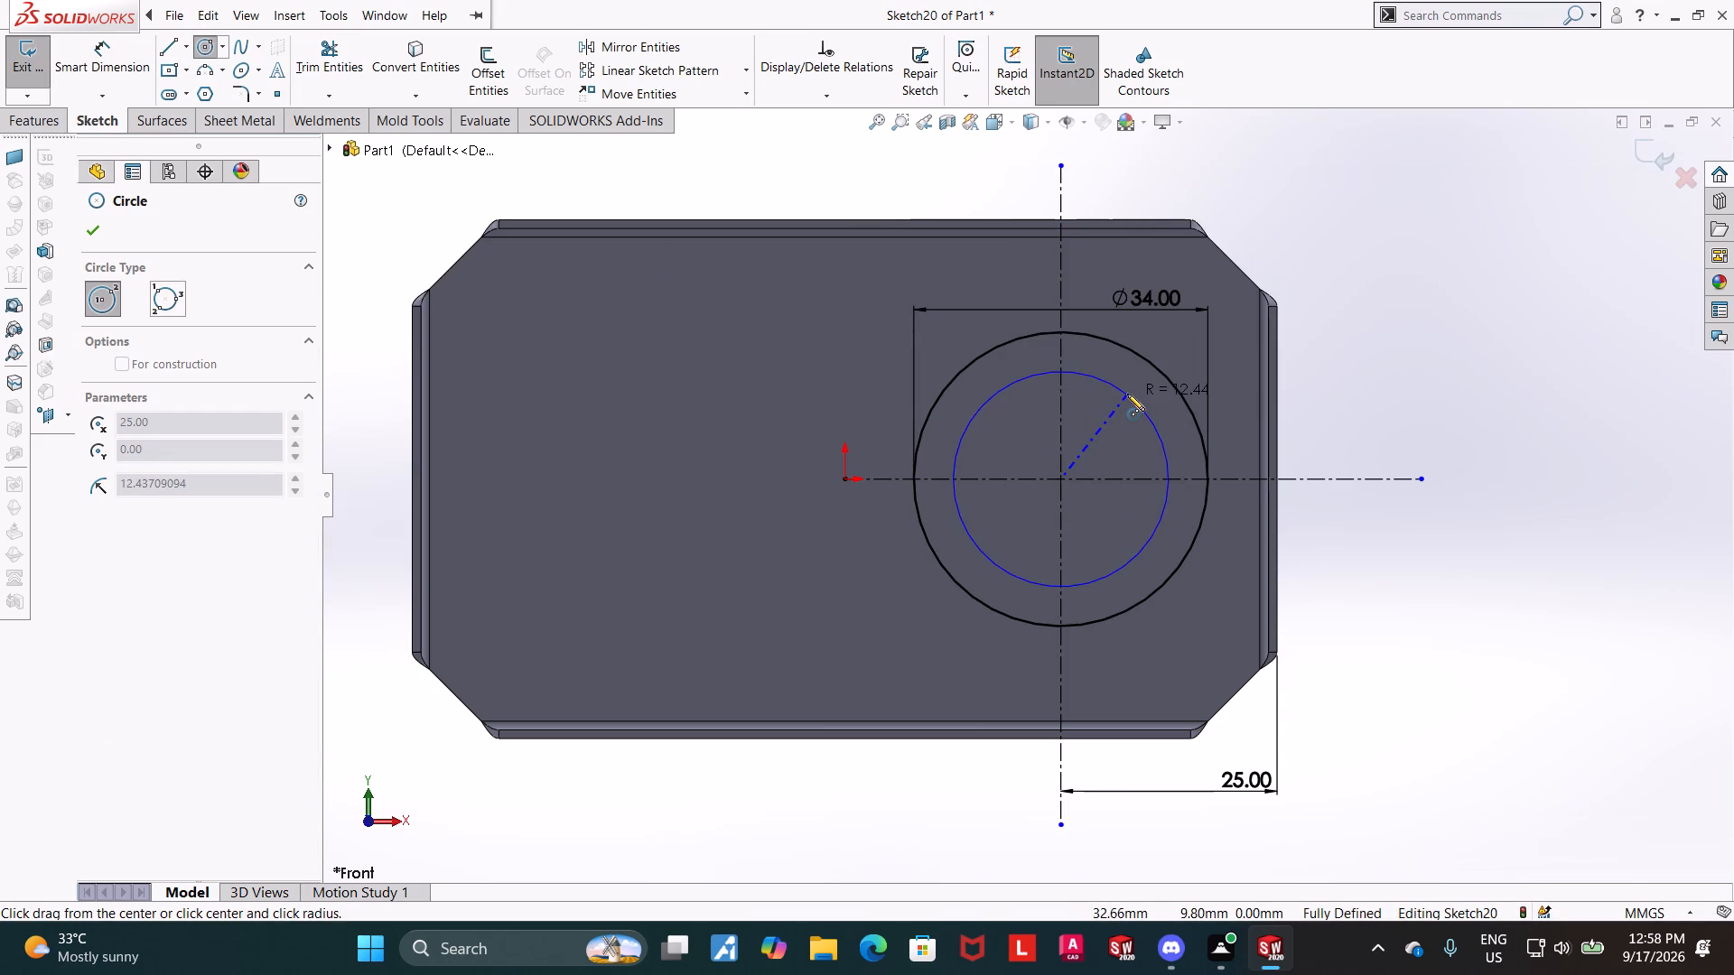
pyautogui.click(1127, 394)
pyautogui.press('Escape')
pyautogui.press('Escape')
pyautogui.press('Escape')
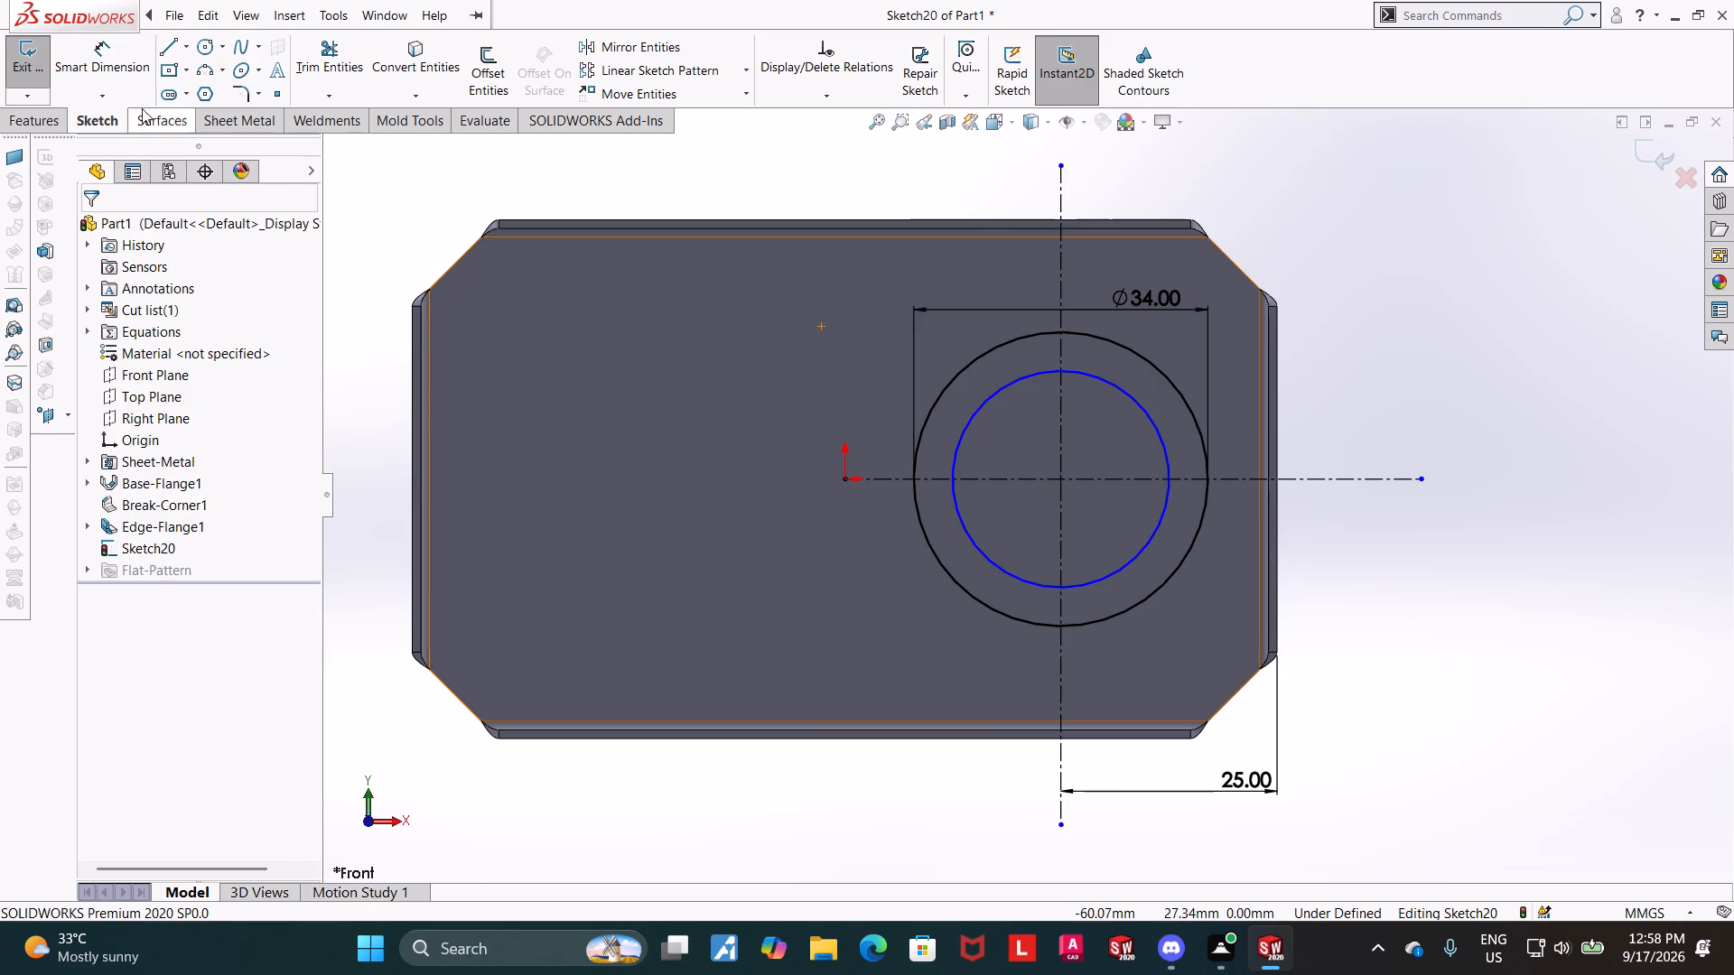
pyautogui.click(125, 77)
pyautogui.click(1143, 408)
pyautogui.click(1154, 404)
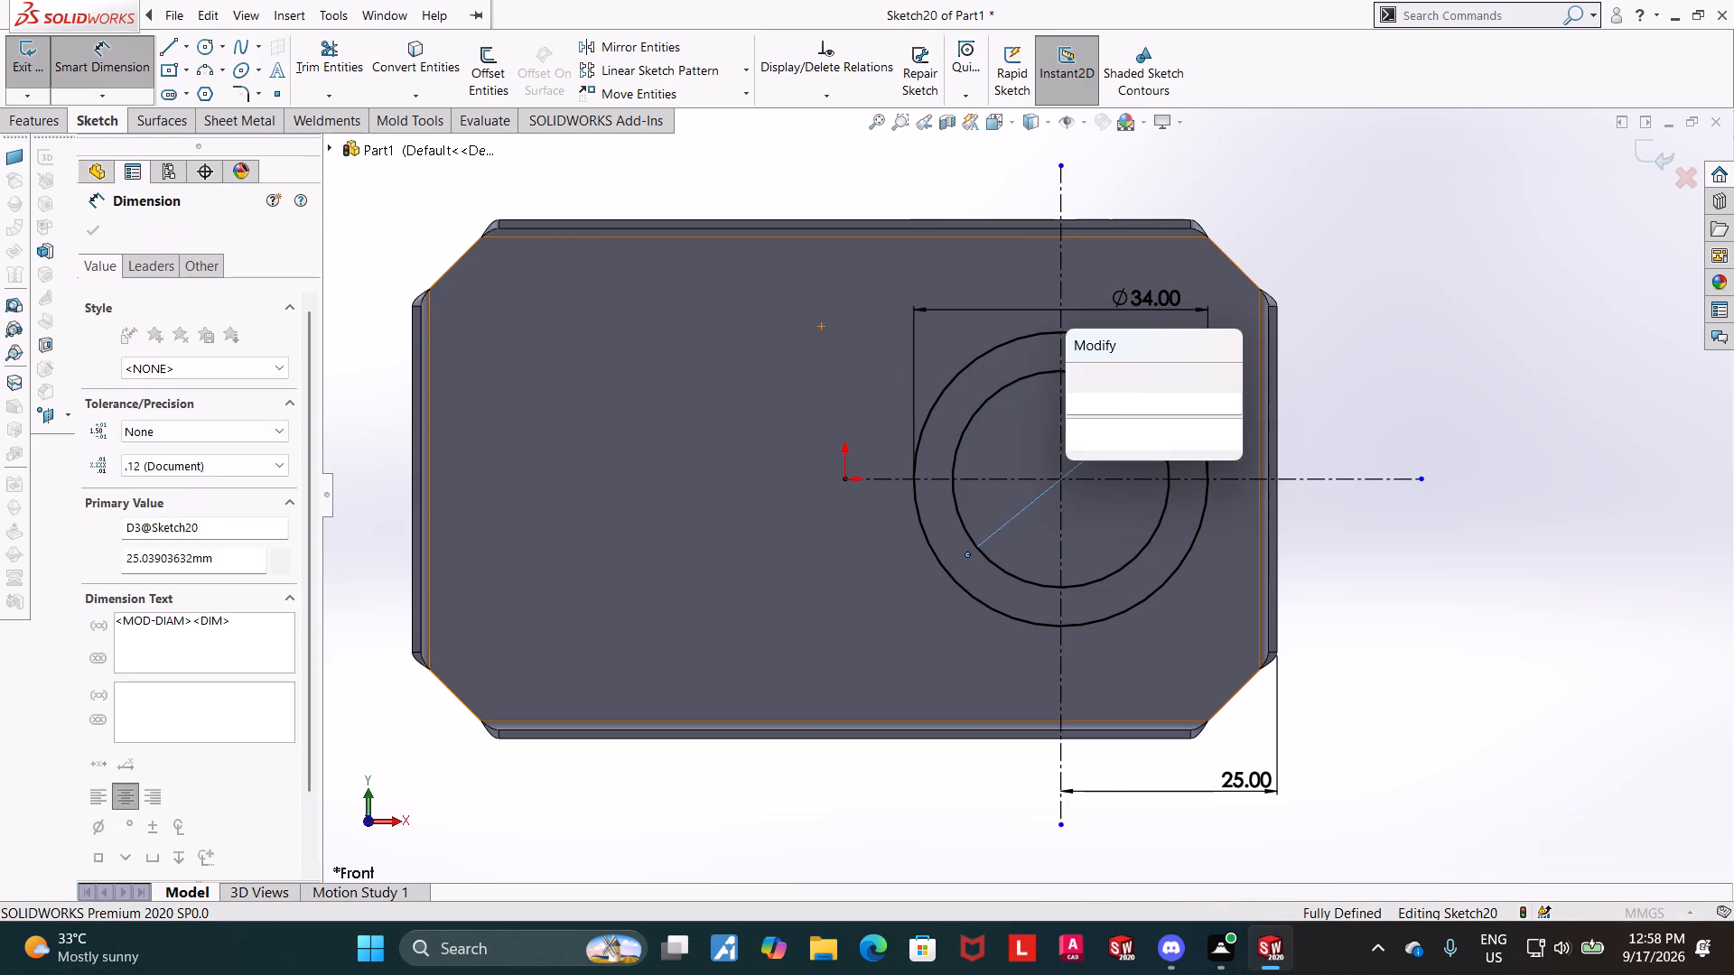
pyautogui.write('20')
pyautogui.press('Return')
pyautogui.press('Escape')
pyautogui.press('Escape')
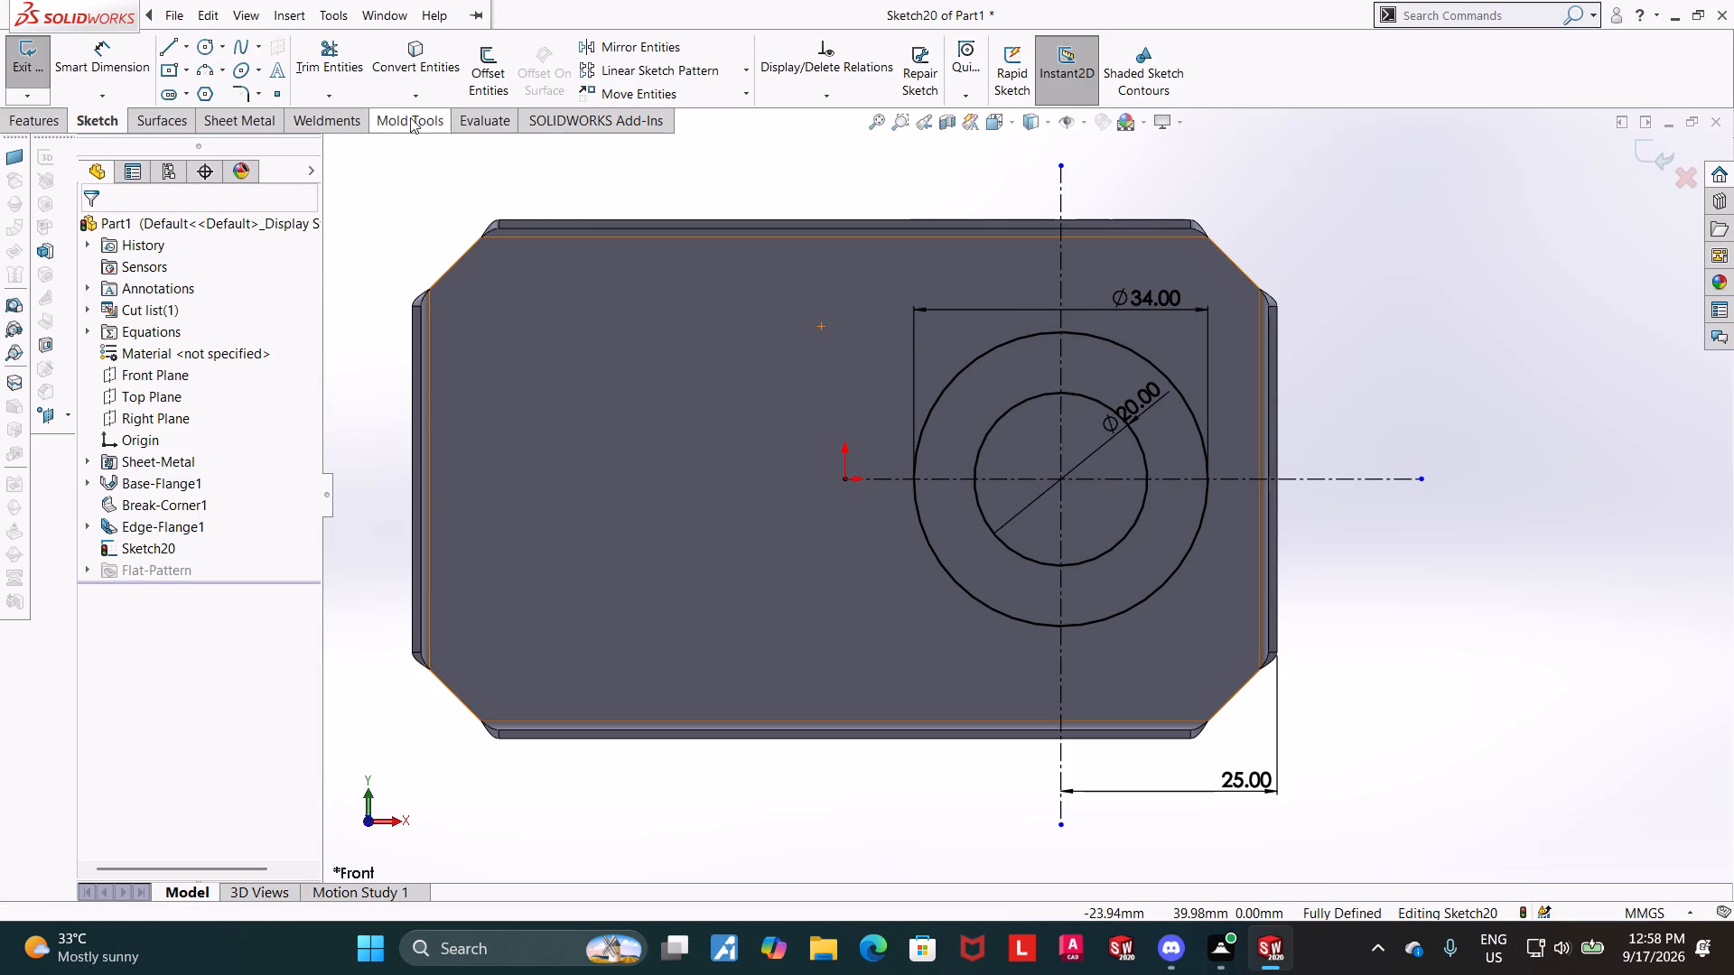
# Sketch a concentric circle between the 20 mm and 34 mm circles and dimension its diameter as 28 mm.
pyautogui.click(212, 51)
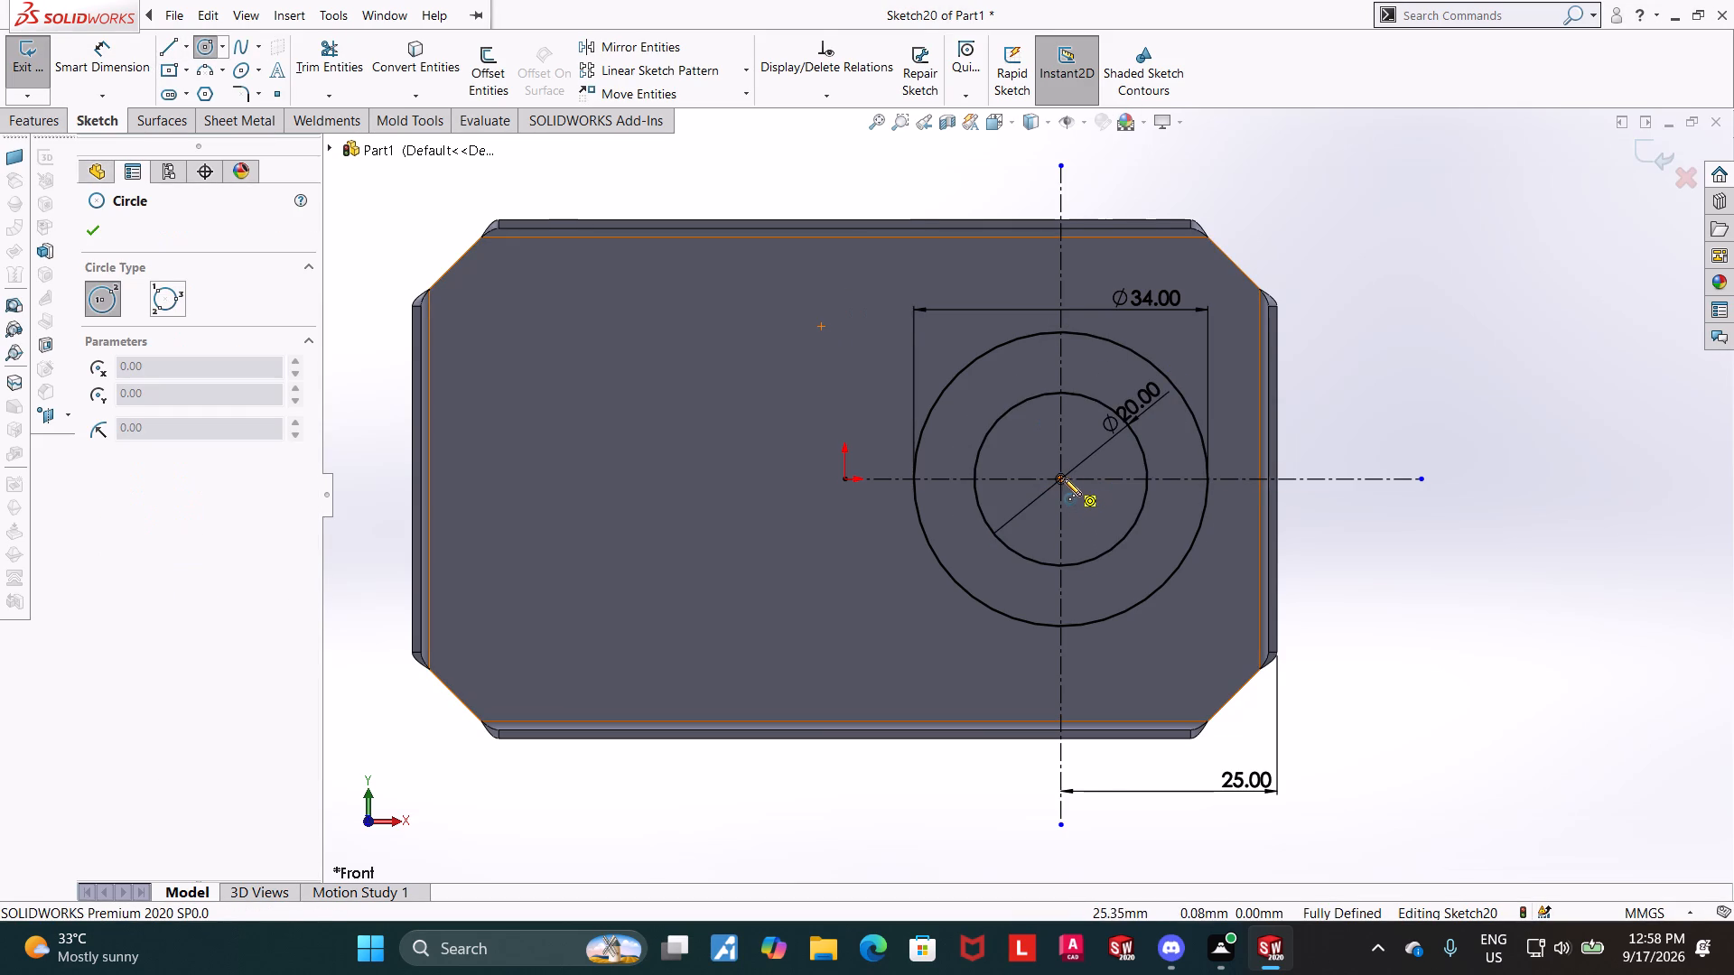
pyautogui.click(1063, 478)
pyautogui.doubleClick(1113, 376)
pyautogui.press('Escape')
pyautogui.press('Escape')
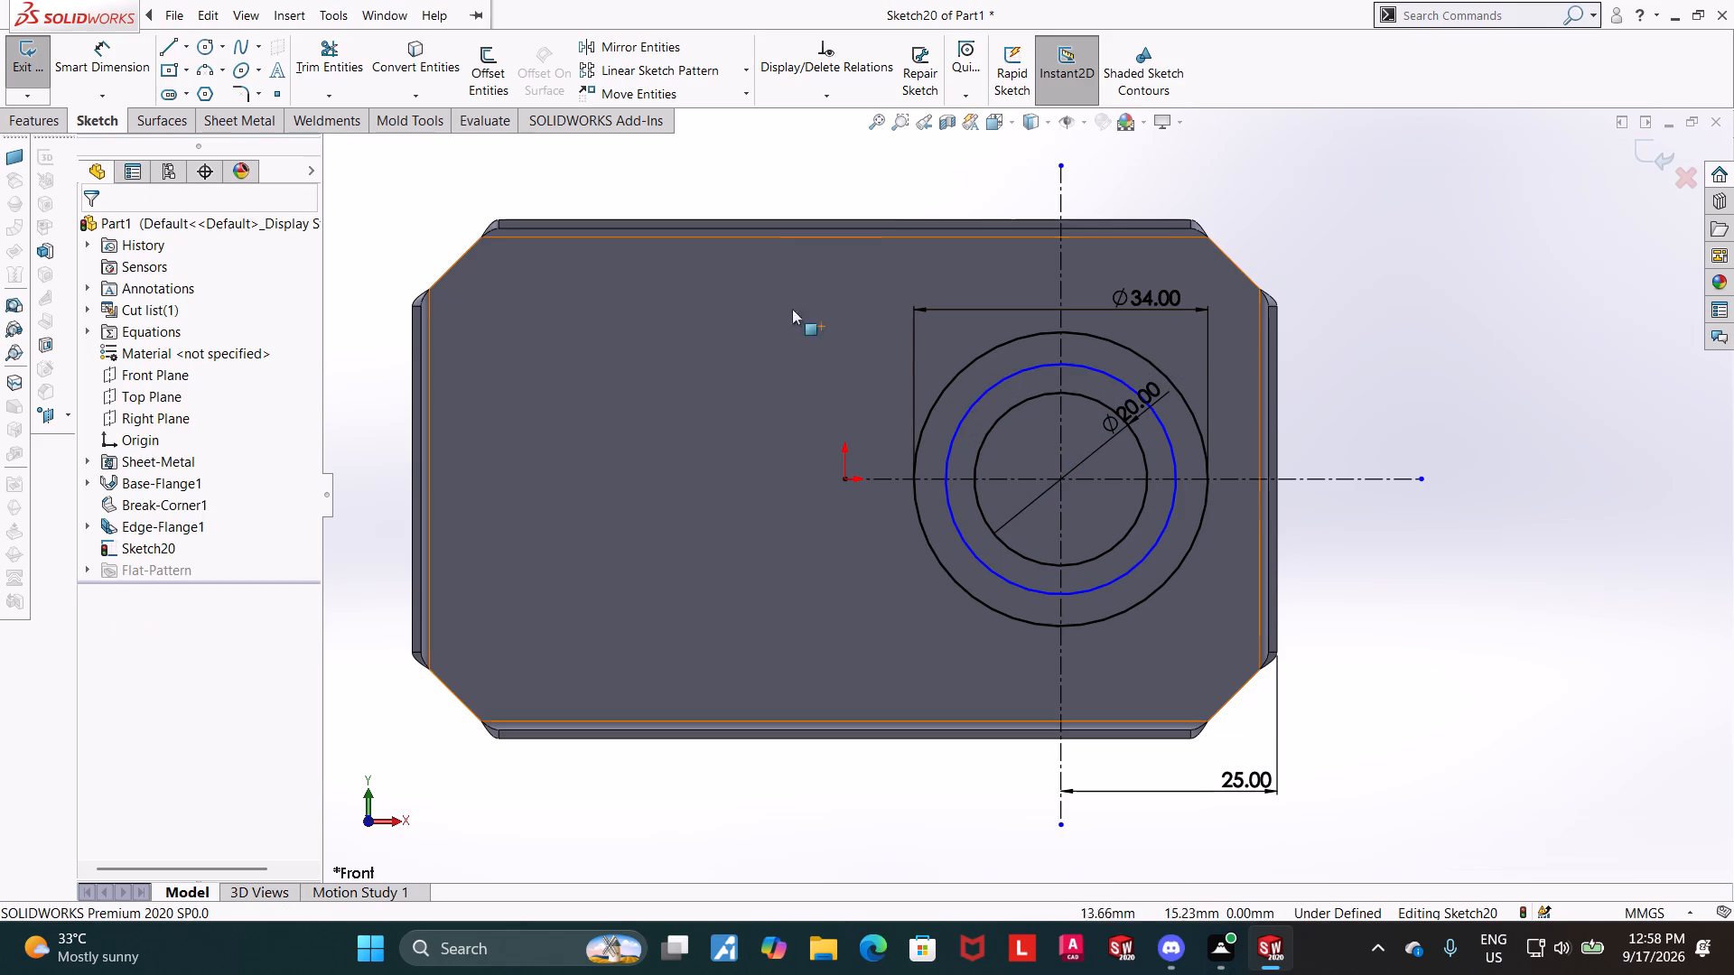
pyautogui.press('Escape')
pyautogui.click(92, 60)
pyautogui.click(1016, 376)
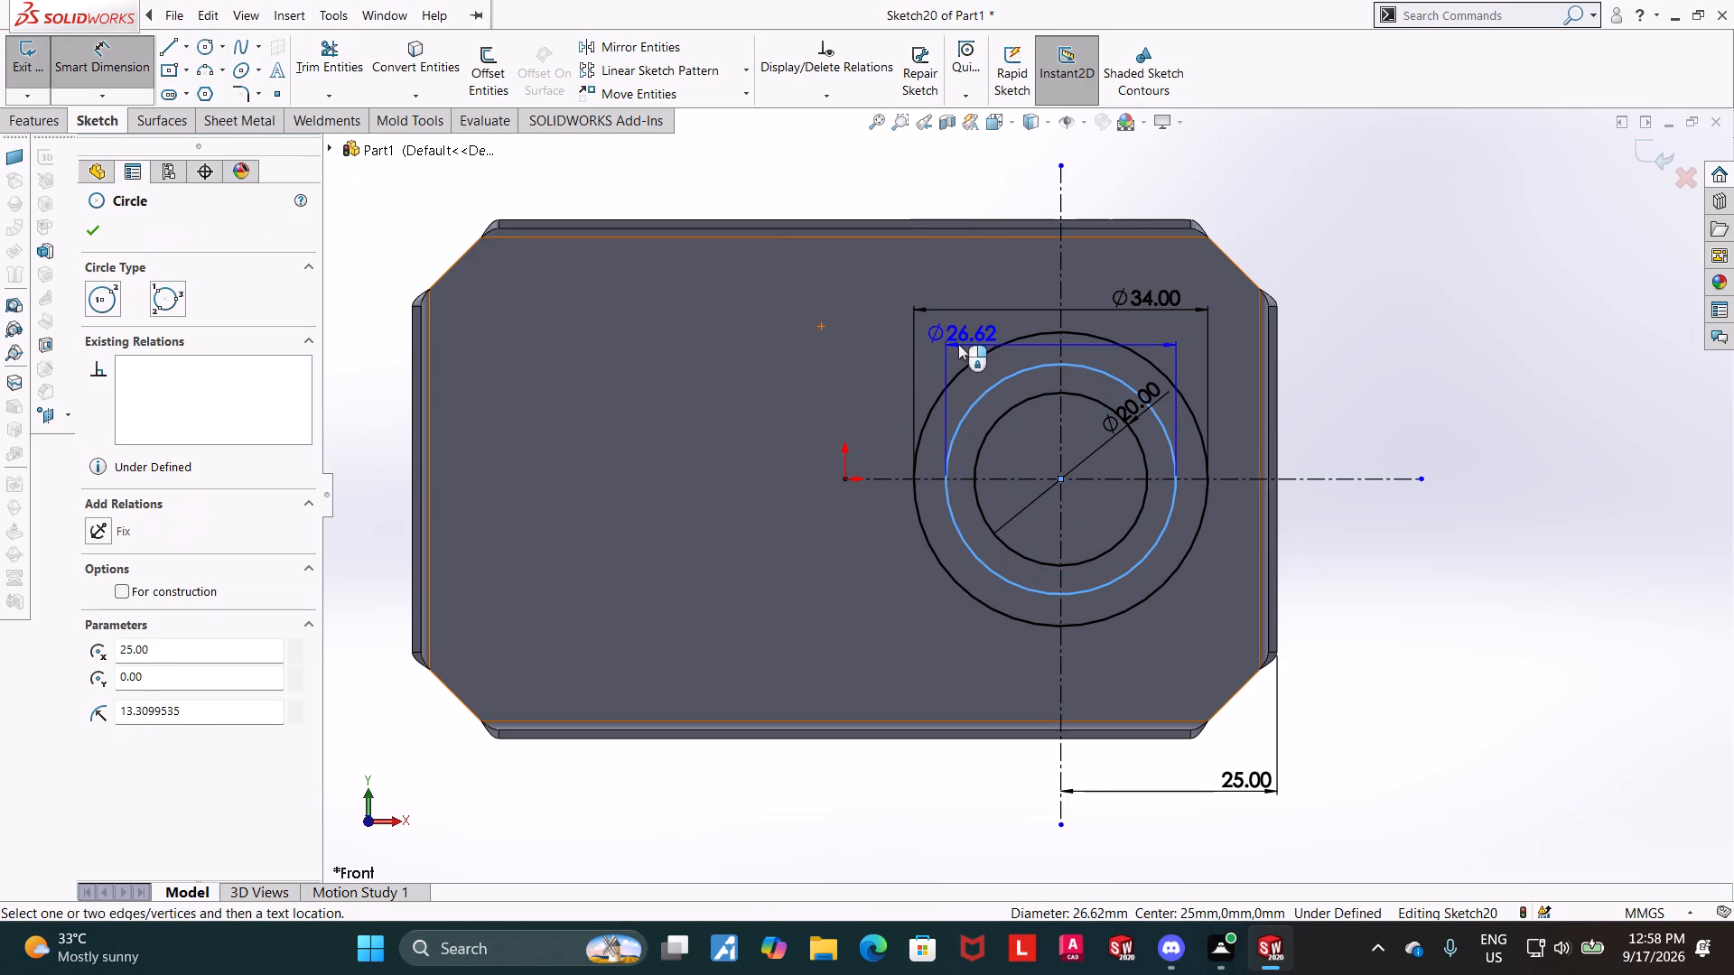
pyautogui.click(952, 338)
pyautogui.write('28')
pyautogui.press('Return')
pyautogui.press('Escape')
pyautogui.press('Escape')
pyautogui.press('Escape')
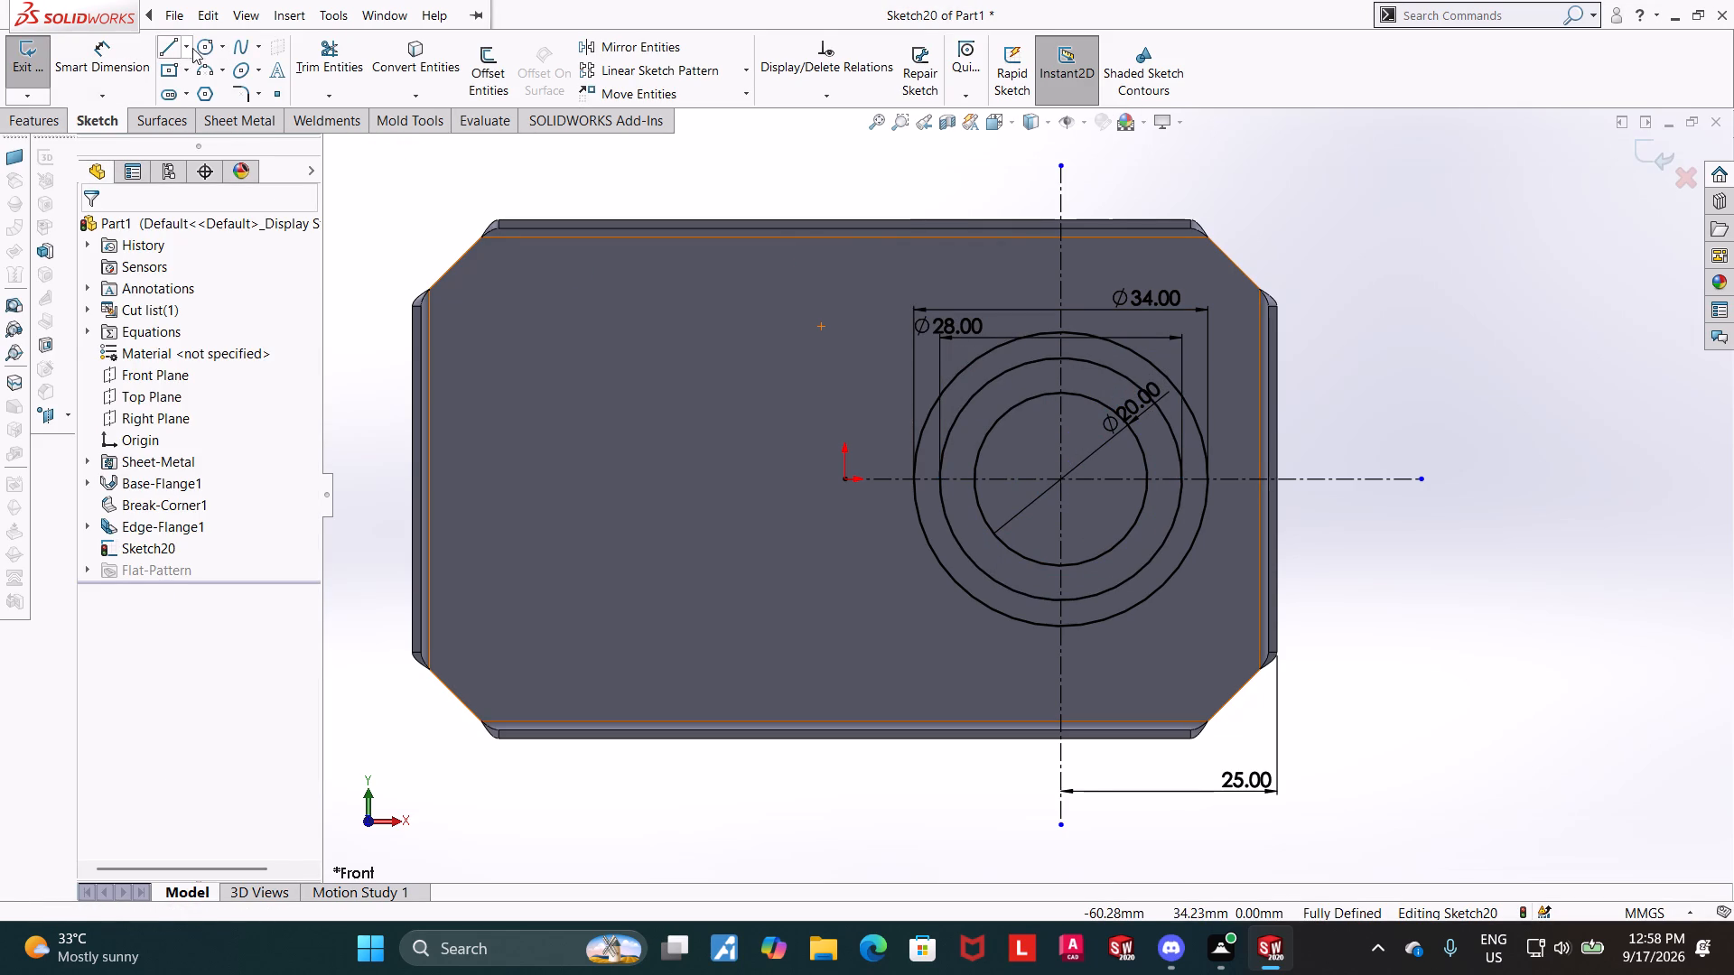
# Sketch a concentric circle inside the 20 mm circle and dimension its diameter as 12 mm.
pyautogui.click(200, 49)
pyautogui.click(1062, 480)
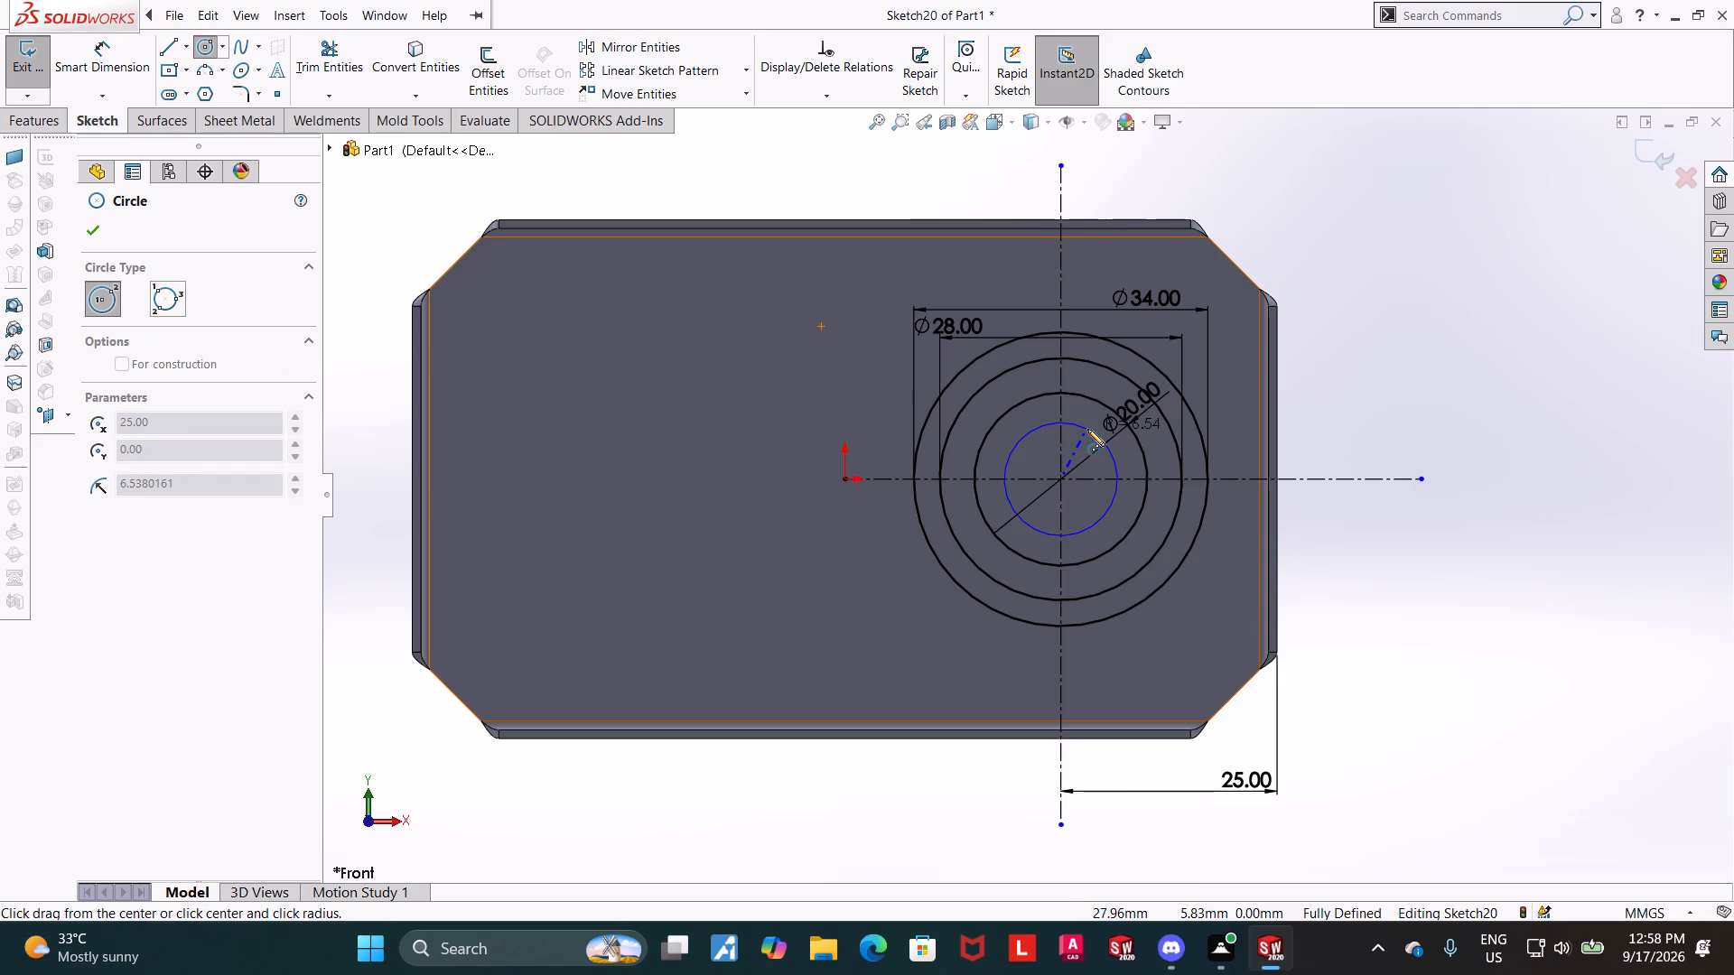
pyautogui.click(1087, 422)
pyautogui.press('Escape')
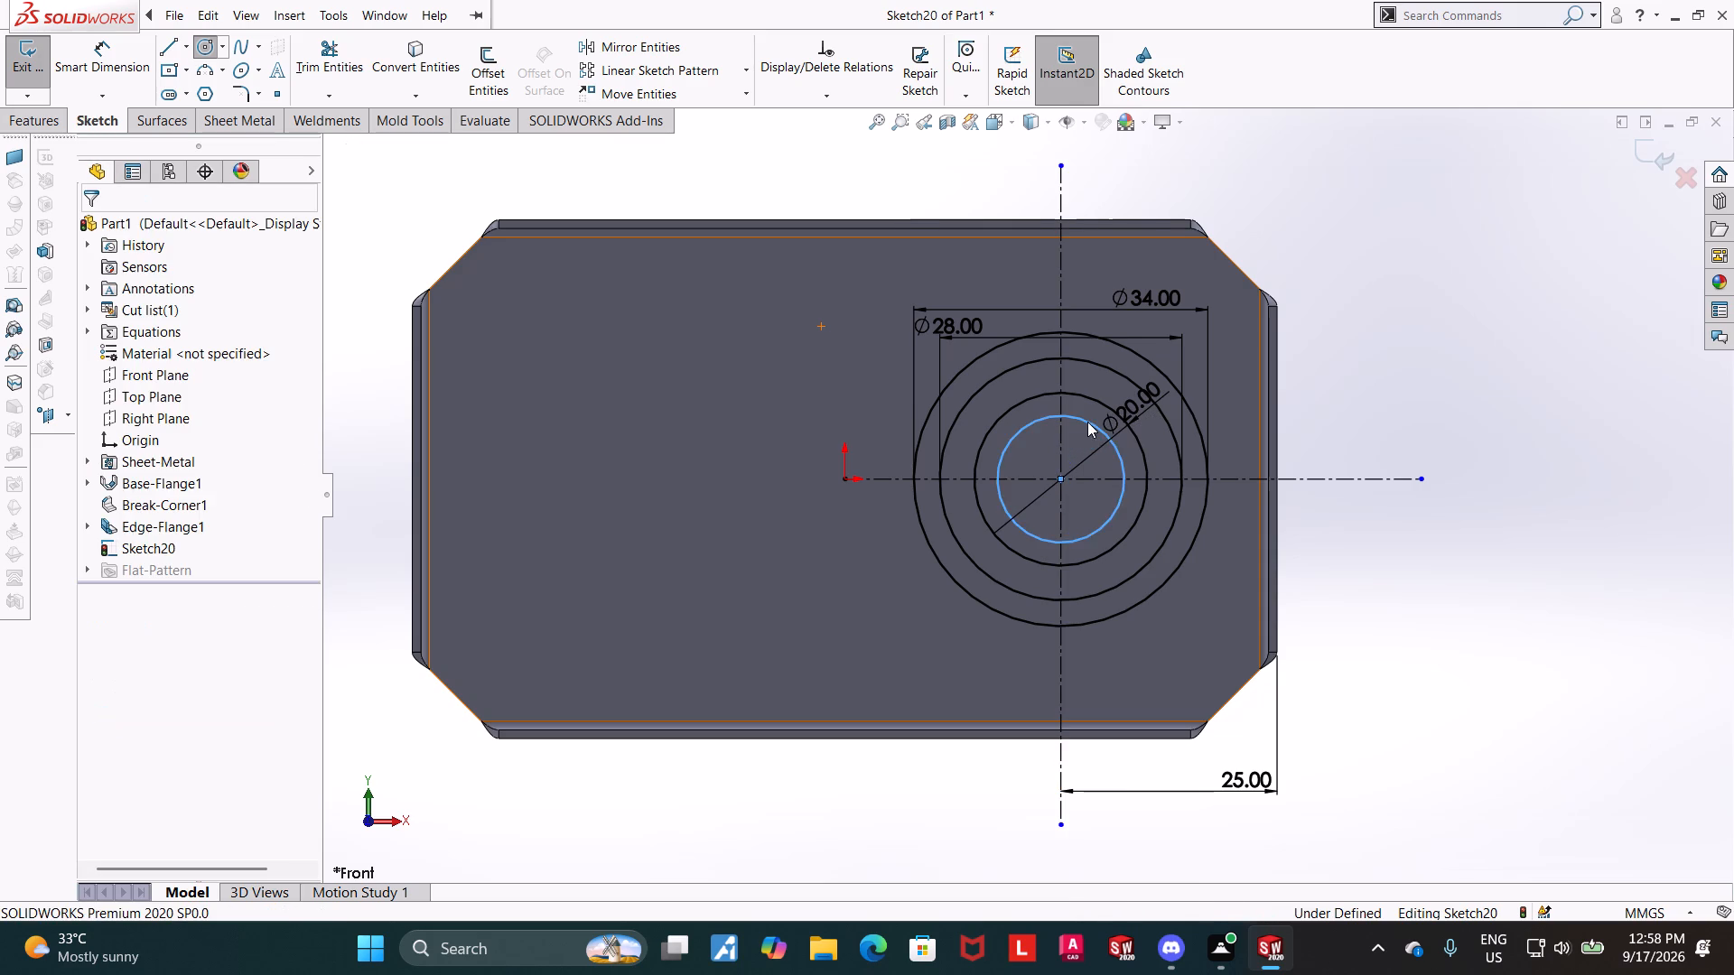
pyautogui.press('Escape')
pyautogui.press('Escape')
pyautogui.click(99, 59)
pyautogui.click(1035, 422)
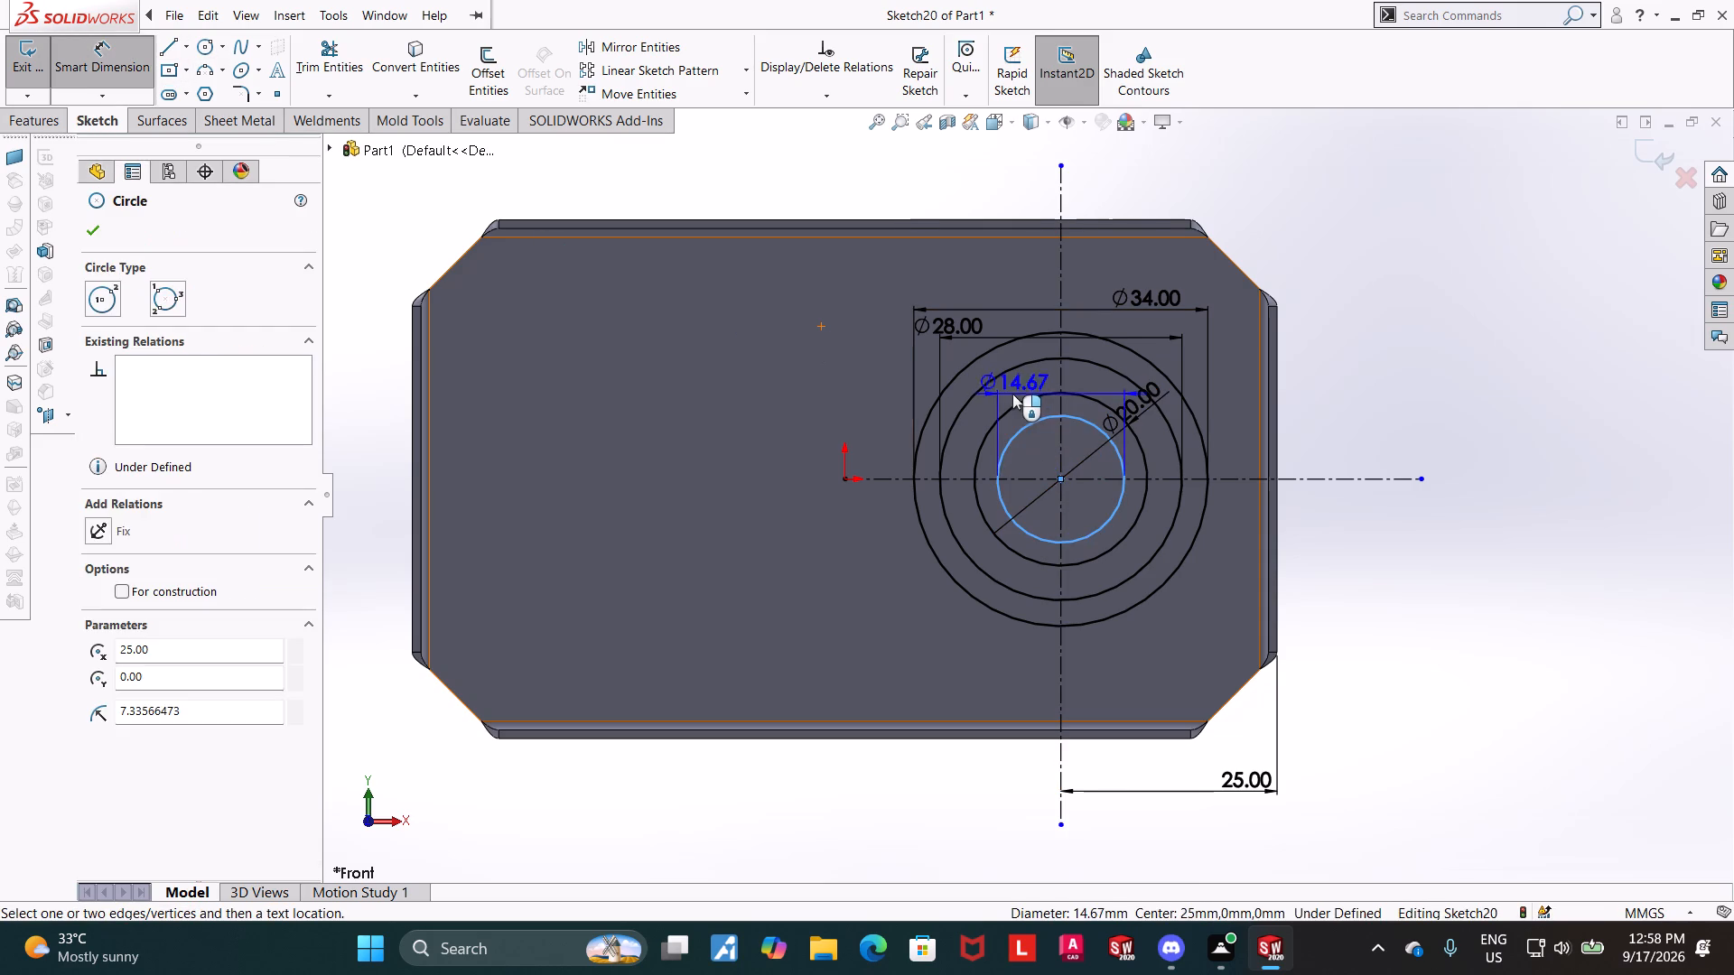
pyautogui.click(1010, 388)
pyautogui.write('12')
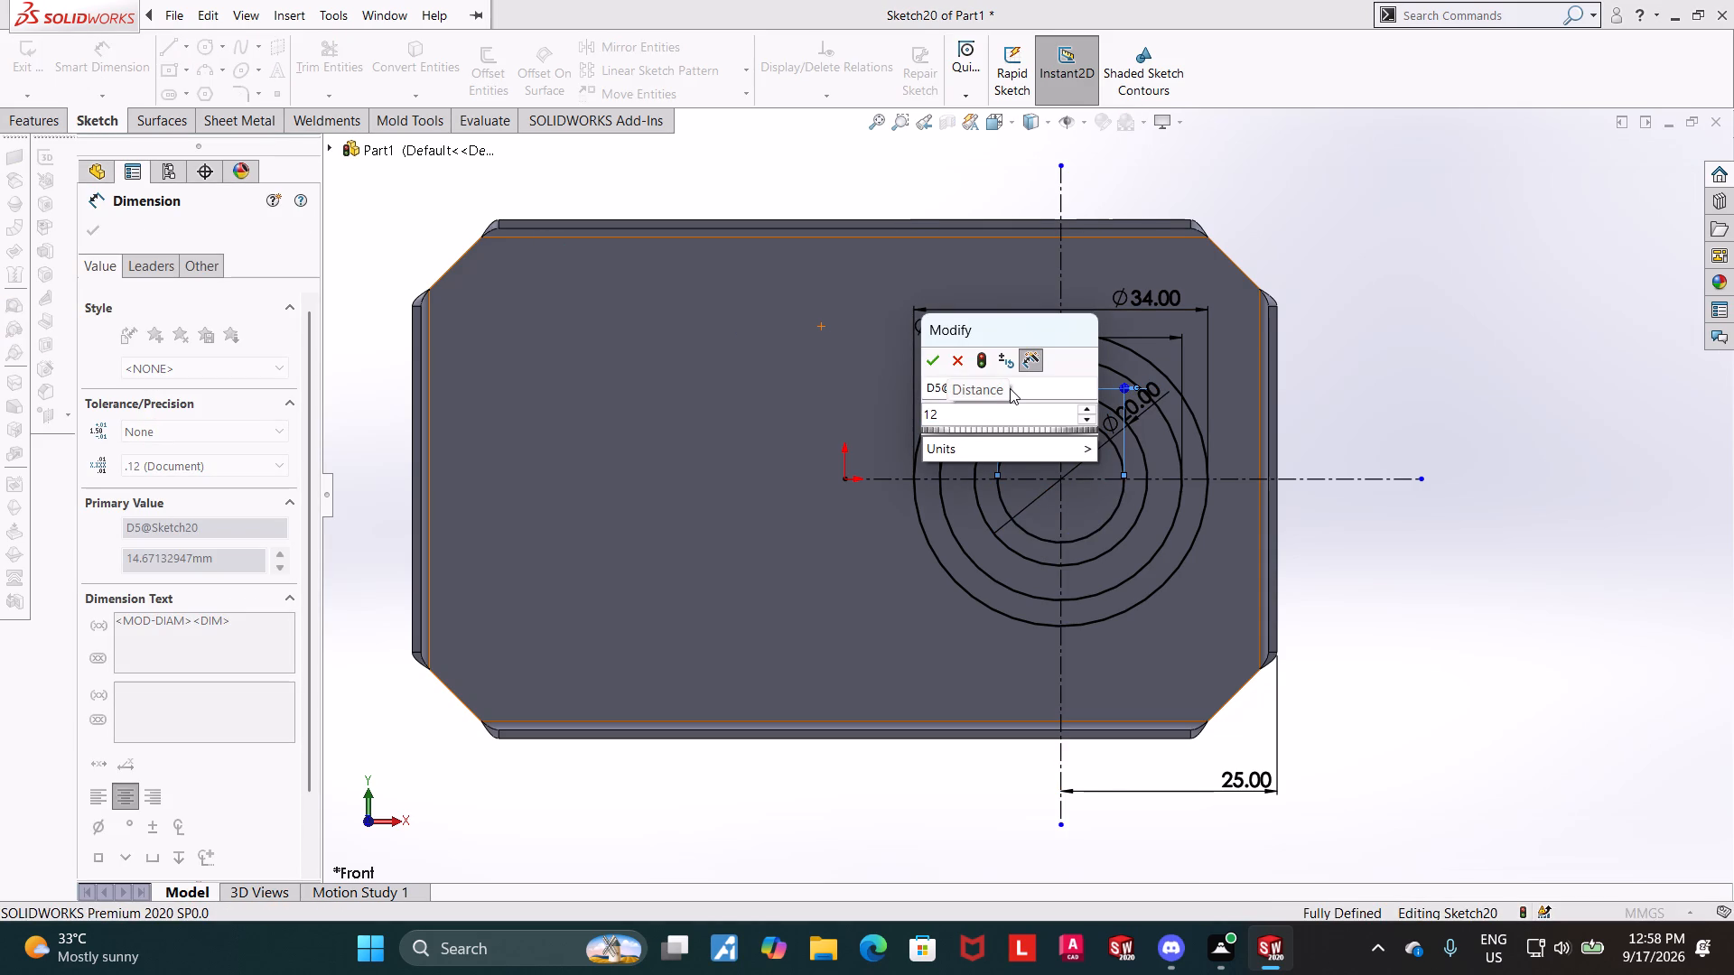
pyautogui.press('Return')
pyautogui.press('Escape')
pyautogui.press('Escape')
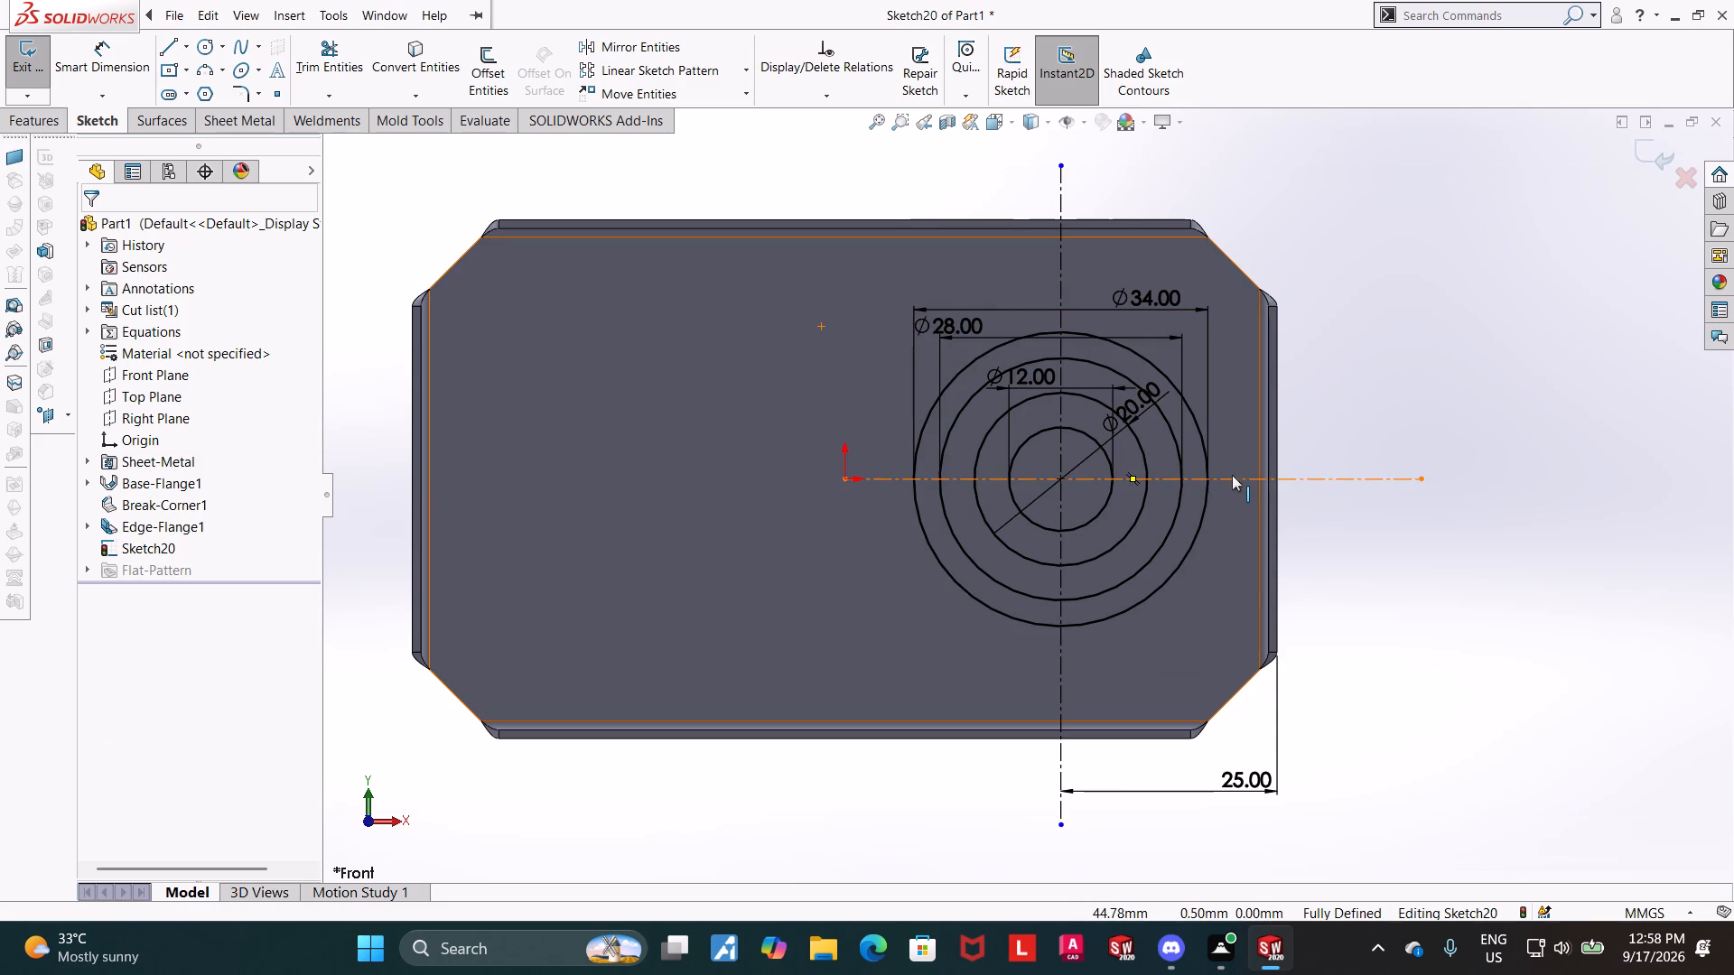
# Sketch a horizontal and a vertical line spanning the 34 mm circle through its centre, each ending on the circle.
pyautogui.click(174, 45)
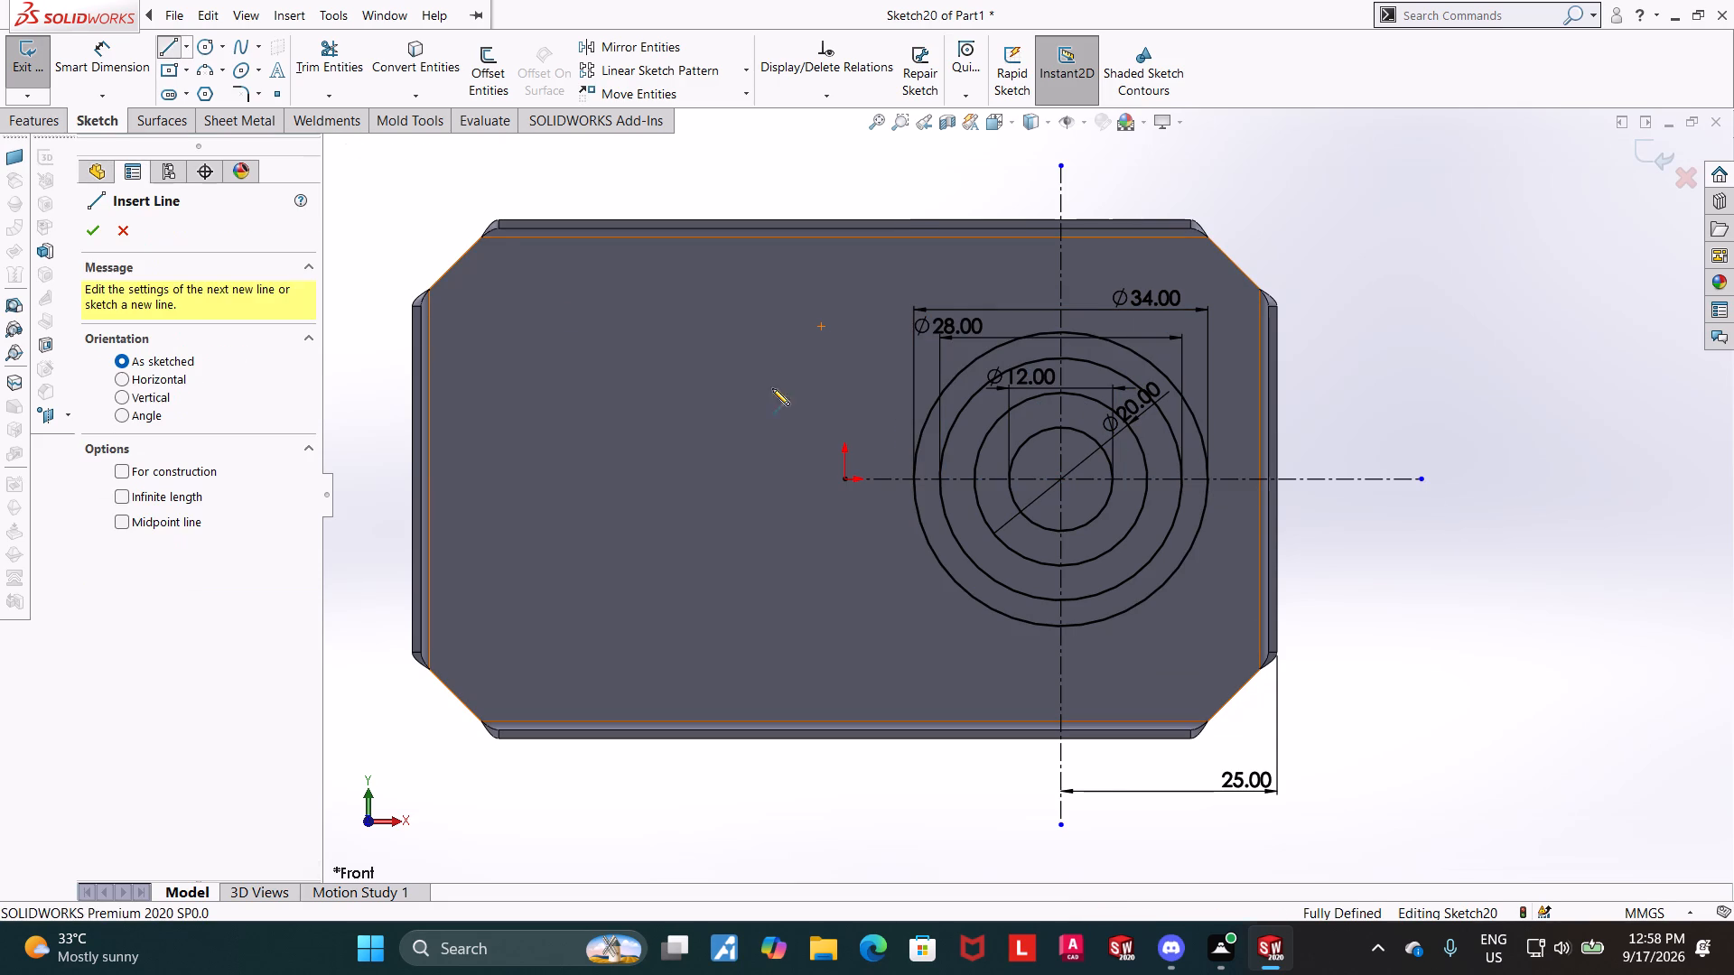
pyautogui.click(915, 479)
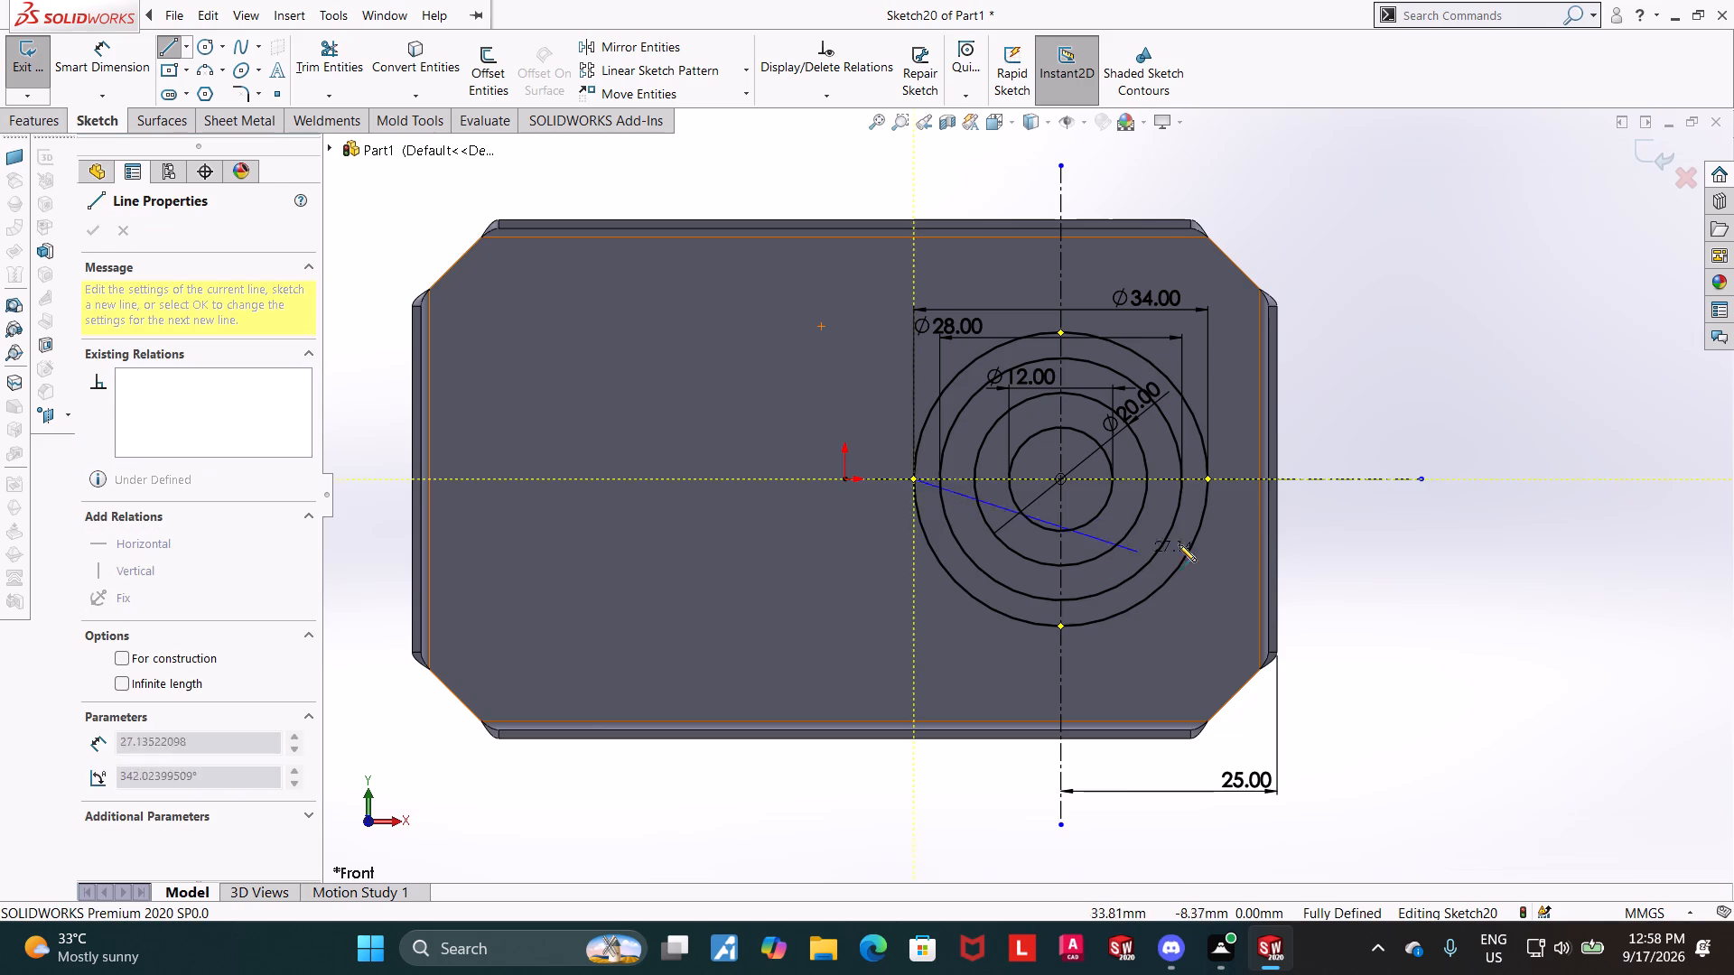
pyautogui.click(1205, 478)
pyautogui.press('Escape')
pyautogui.press('Escape')
pyautogui.press('Escape')
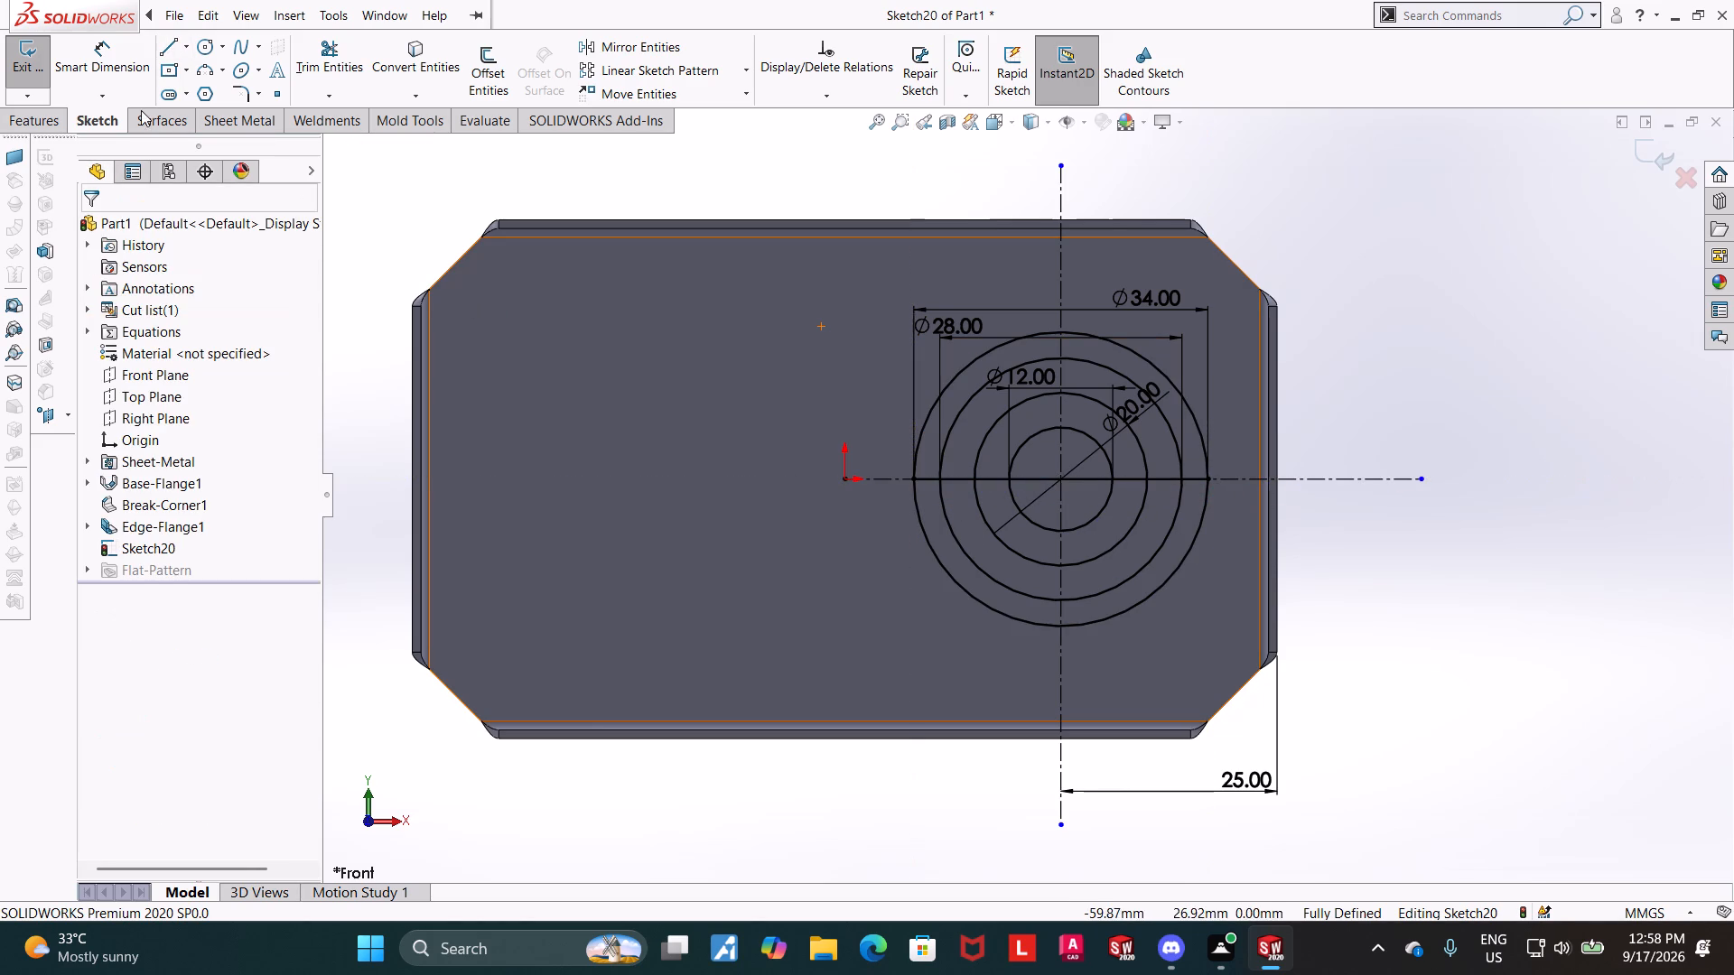
pyautogui.click(164, 44)
pyautogui.click(1057, 330)
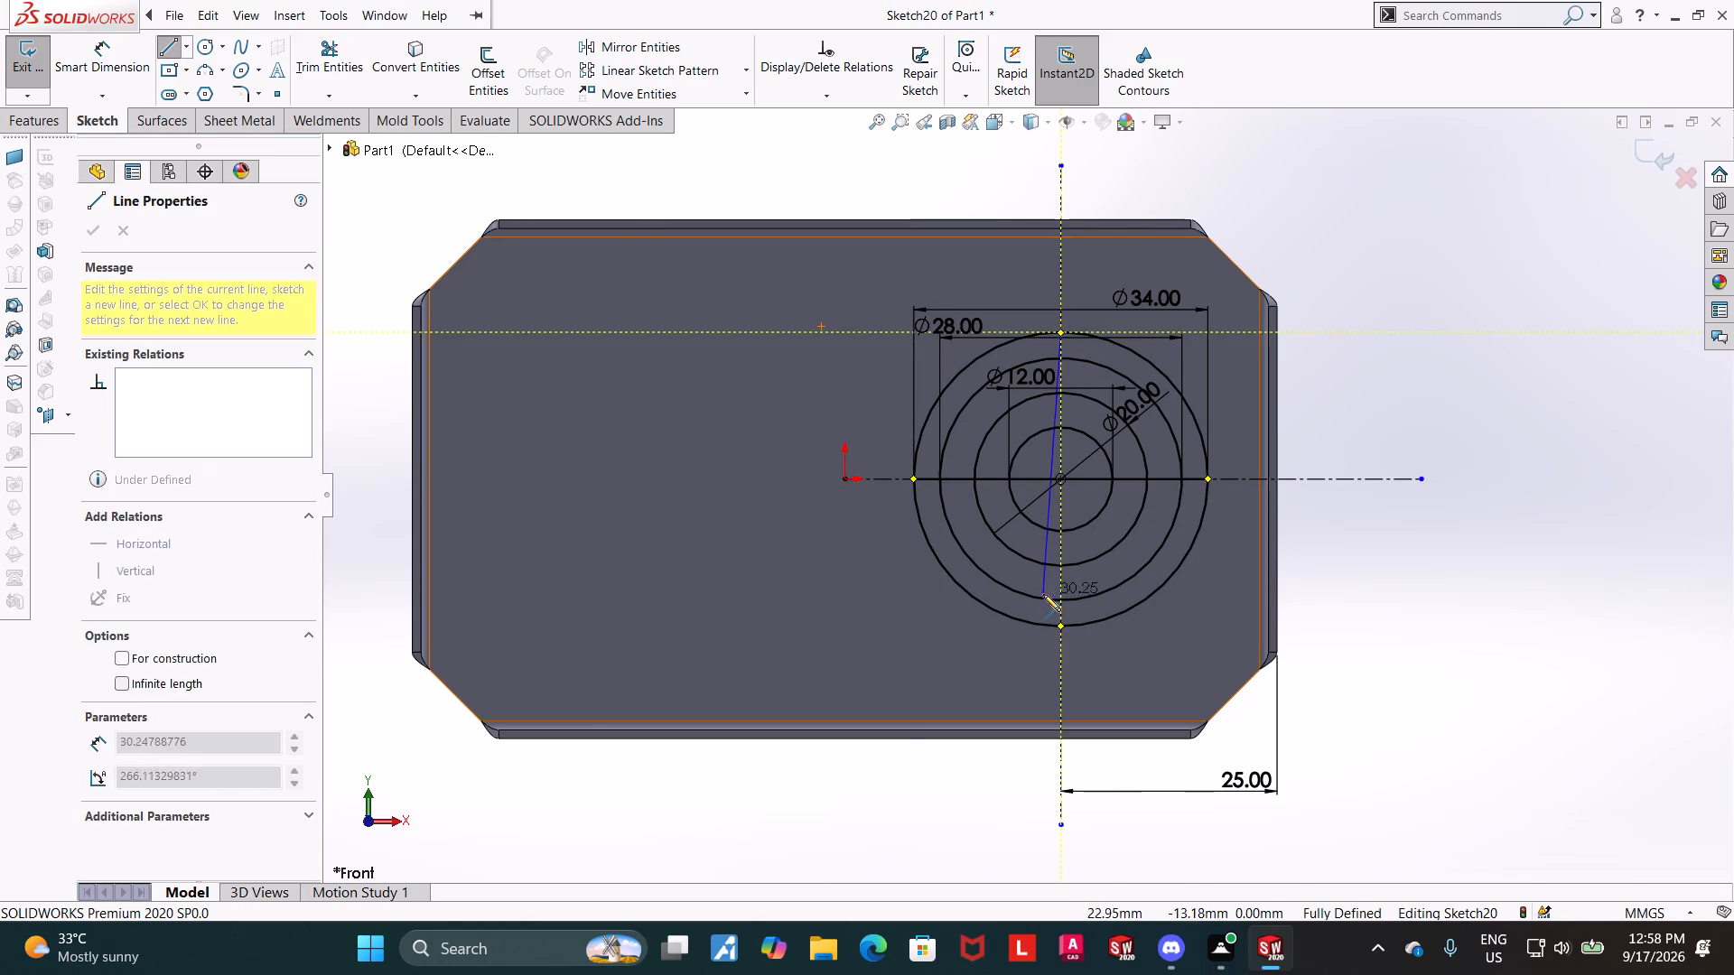
pyautogui.click(1060, 627)
pyautogui.press('Escape')
pyautogui.press('Escape')
pyautogui.press('Escape')
pyautogui.press('Escape')
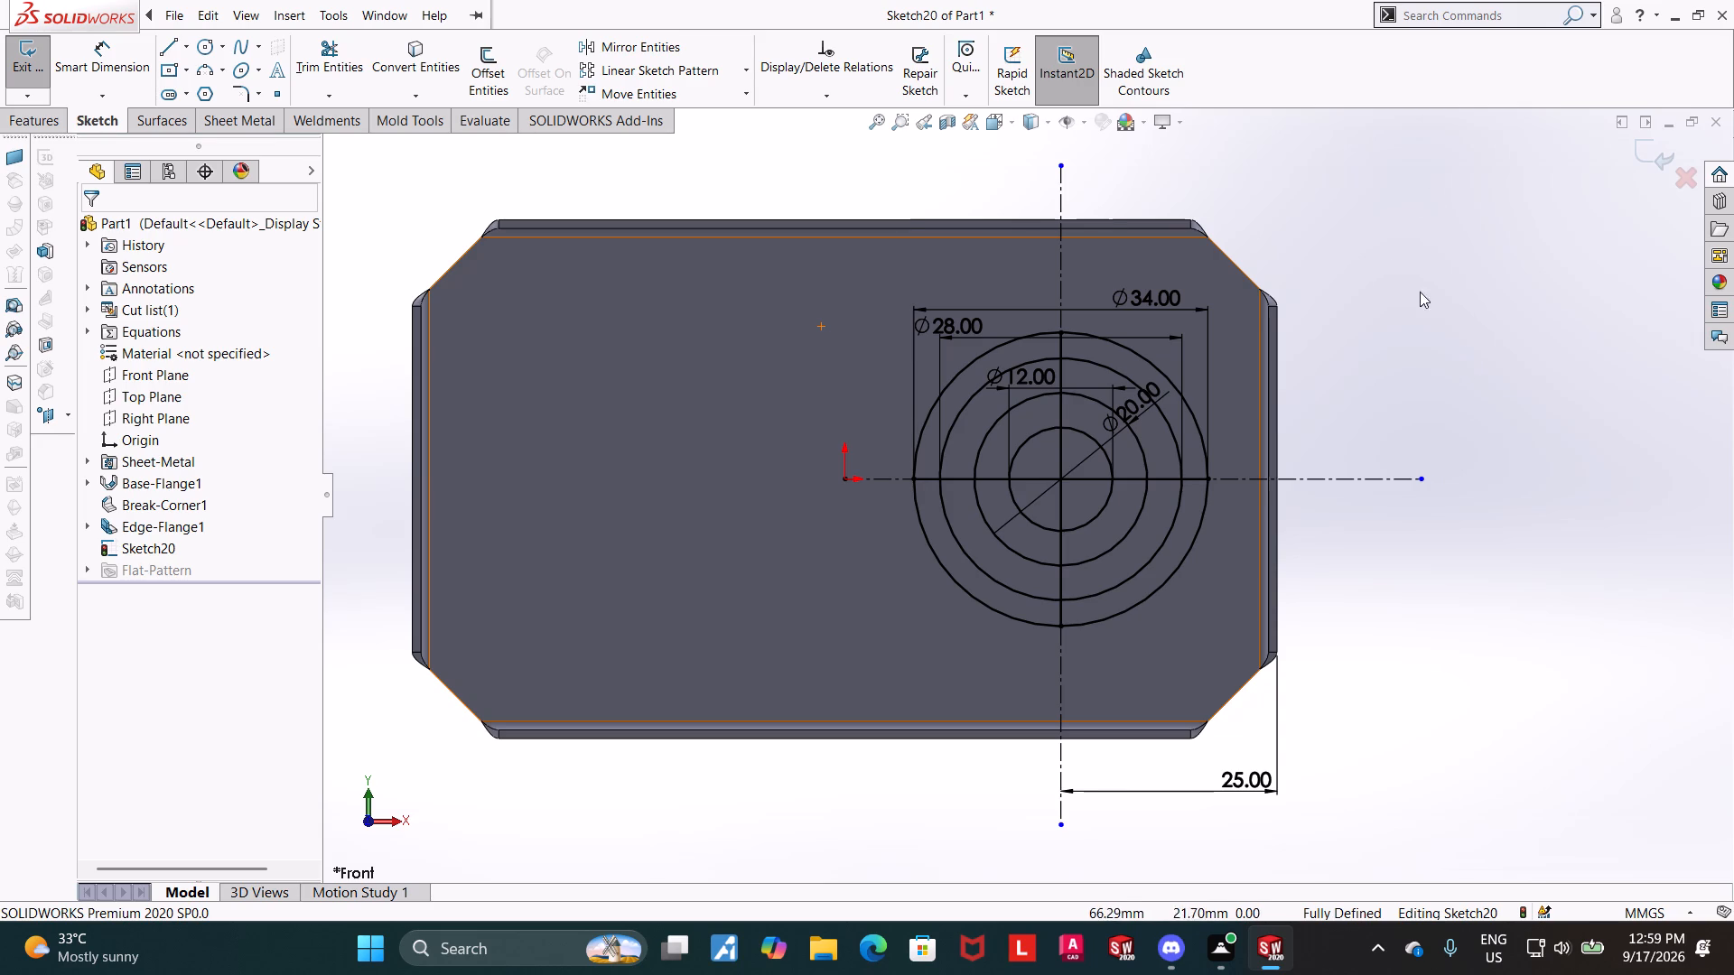
# Exit the sketch and start a Vent feature on the base using the 34 mm circle as its boundary.
pyautogui.moveTo(1420, 292); pyautogui.dragTo(1415, 254, button='middle')
pyautogui.click(1655, 144)
pyautogui.moveTo(1531, 362); pyautogui.dragTo(1527, 321, button='middle')
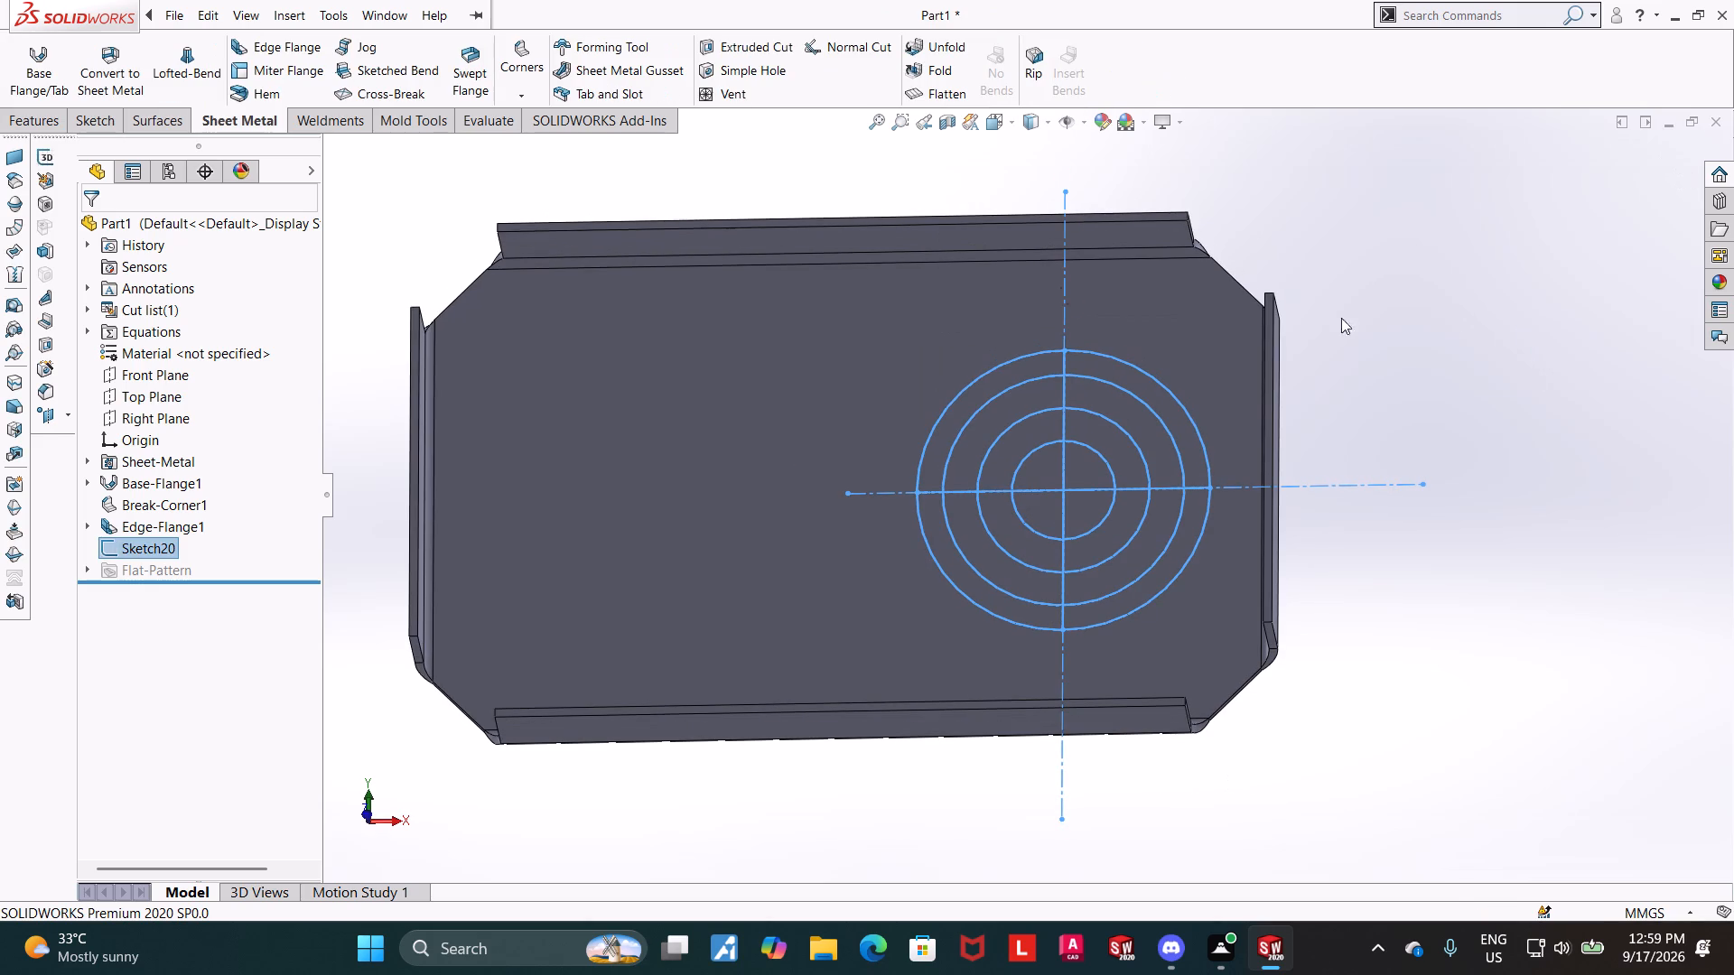
pyautogui.click(722, 97)
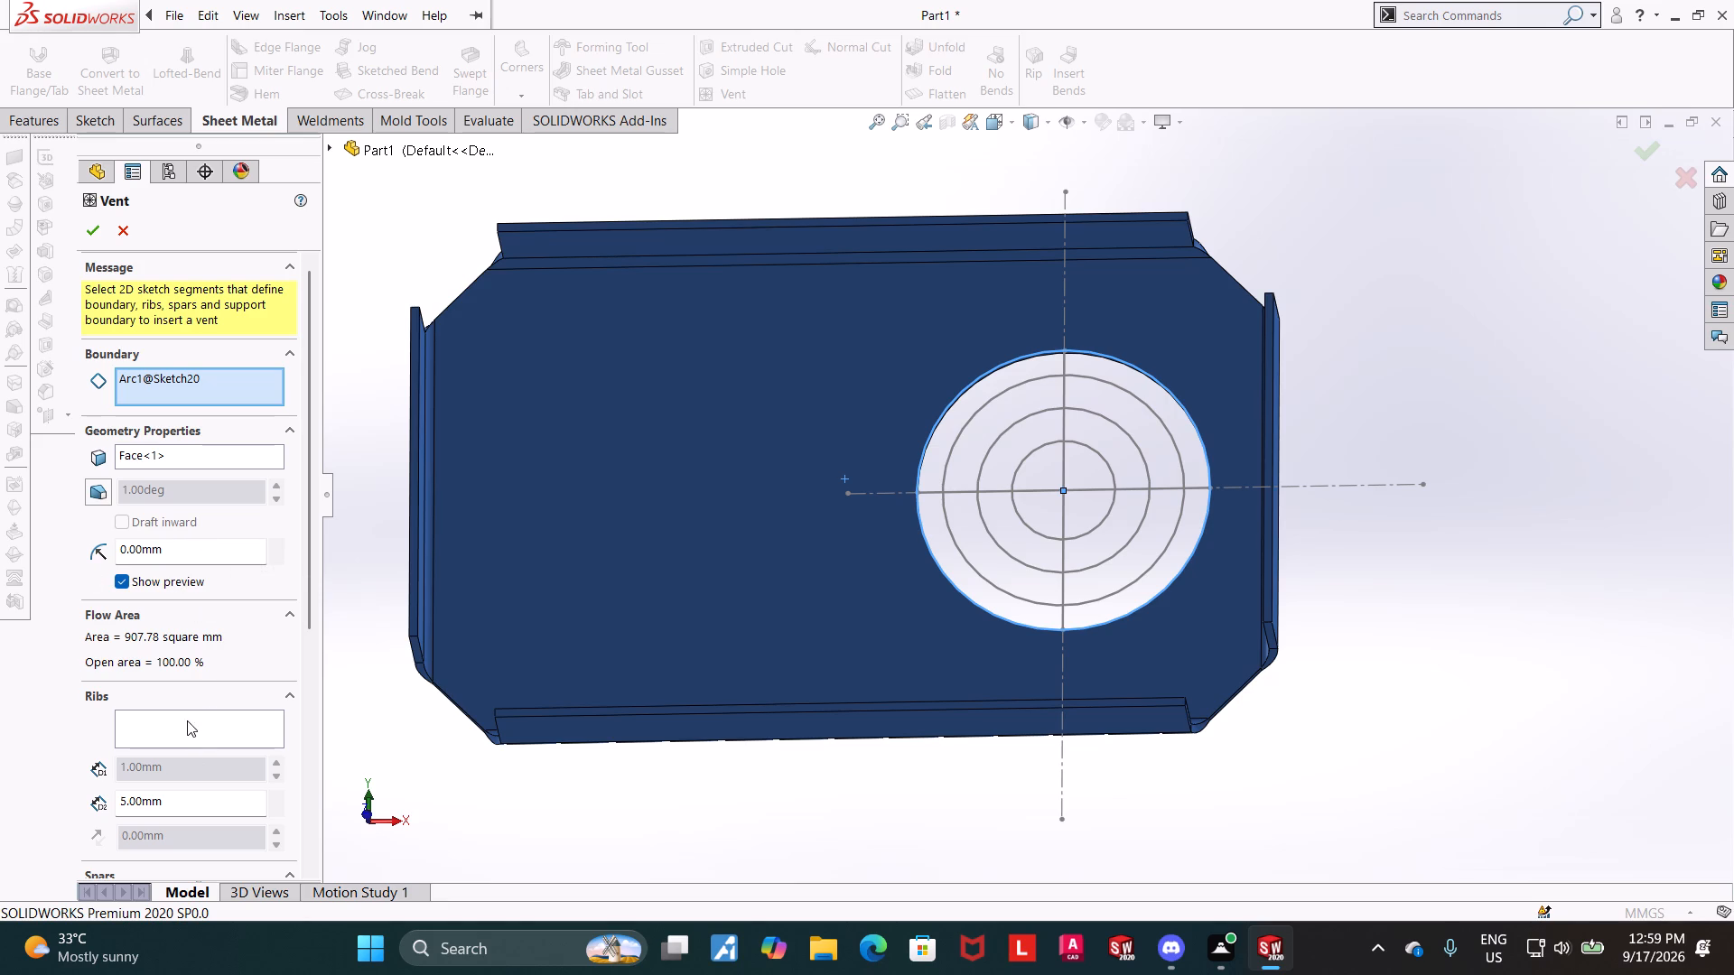
# Assign the horizontal and vertical sketch lines as the vent's ribs and set the rib width to 2 mm.
pyautogui.scroll(-1, 187, 710)
pyautogui.scroll(-2, 22, 688)
pyautogui.scroll(-6, 188, 640)
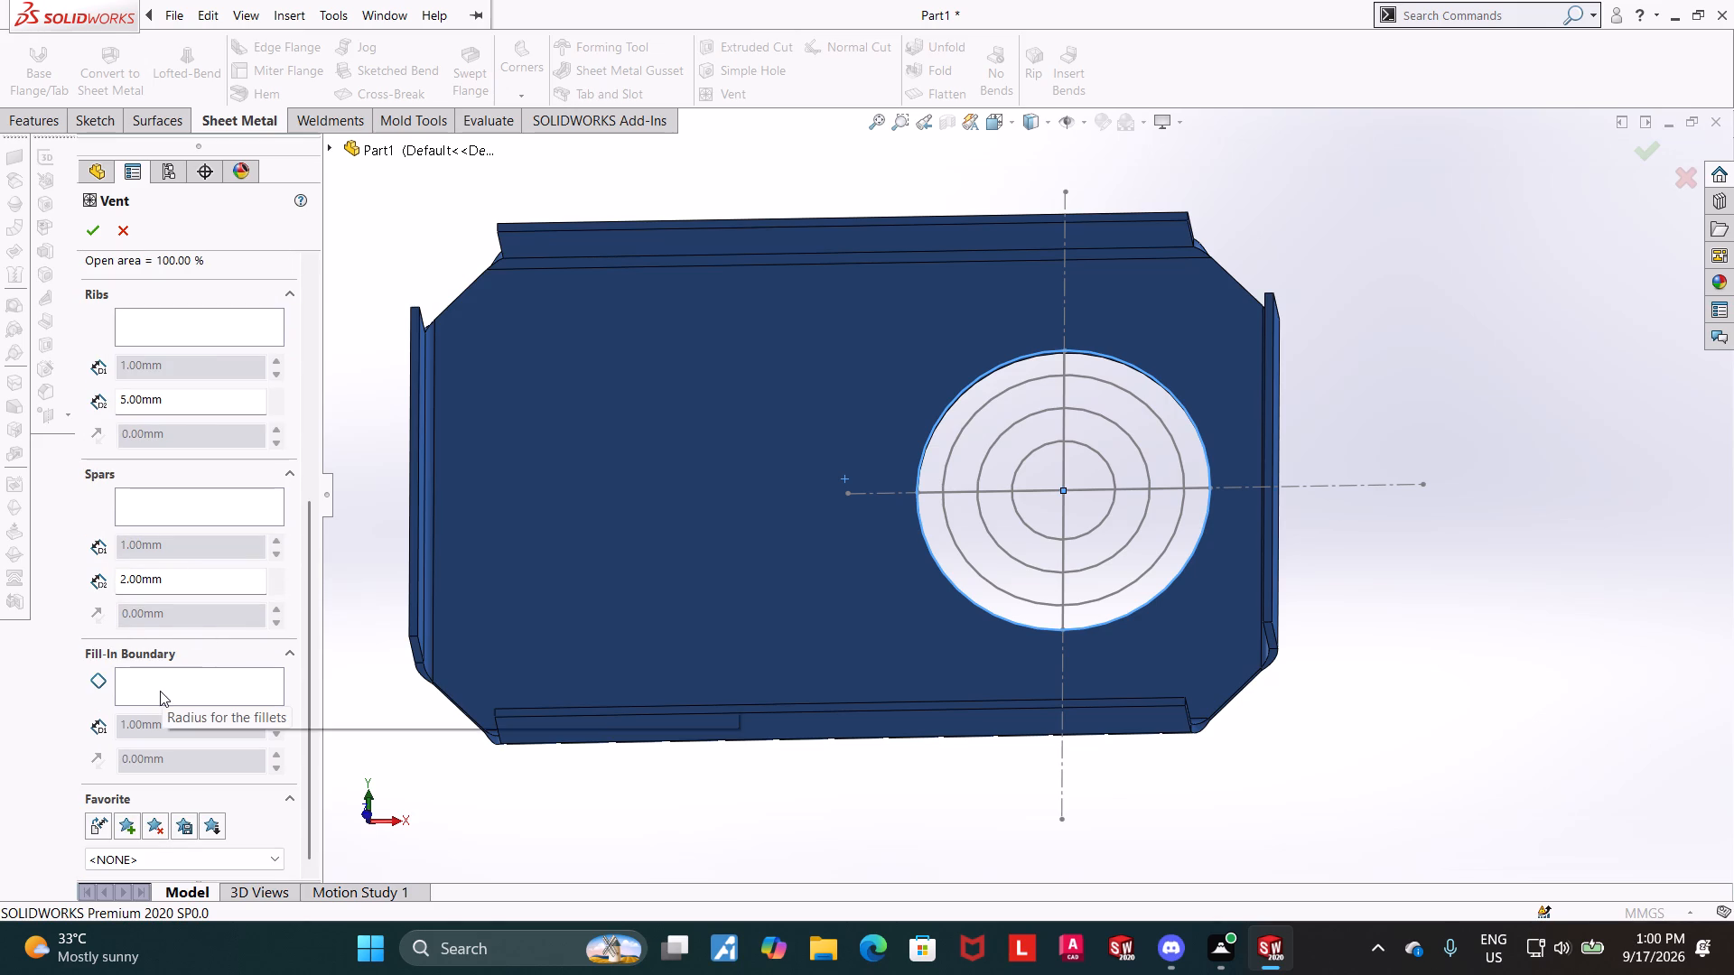
pyautogui.scroll(1, 174, 505)
pyautogui.scroll(1, 61, 426)
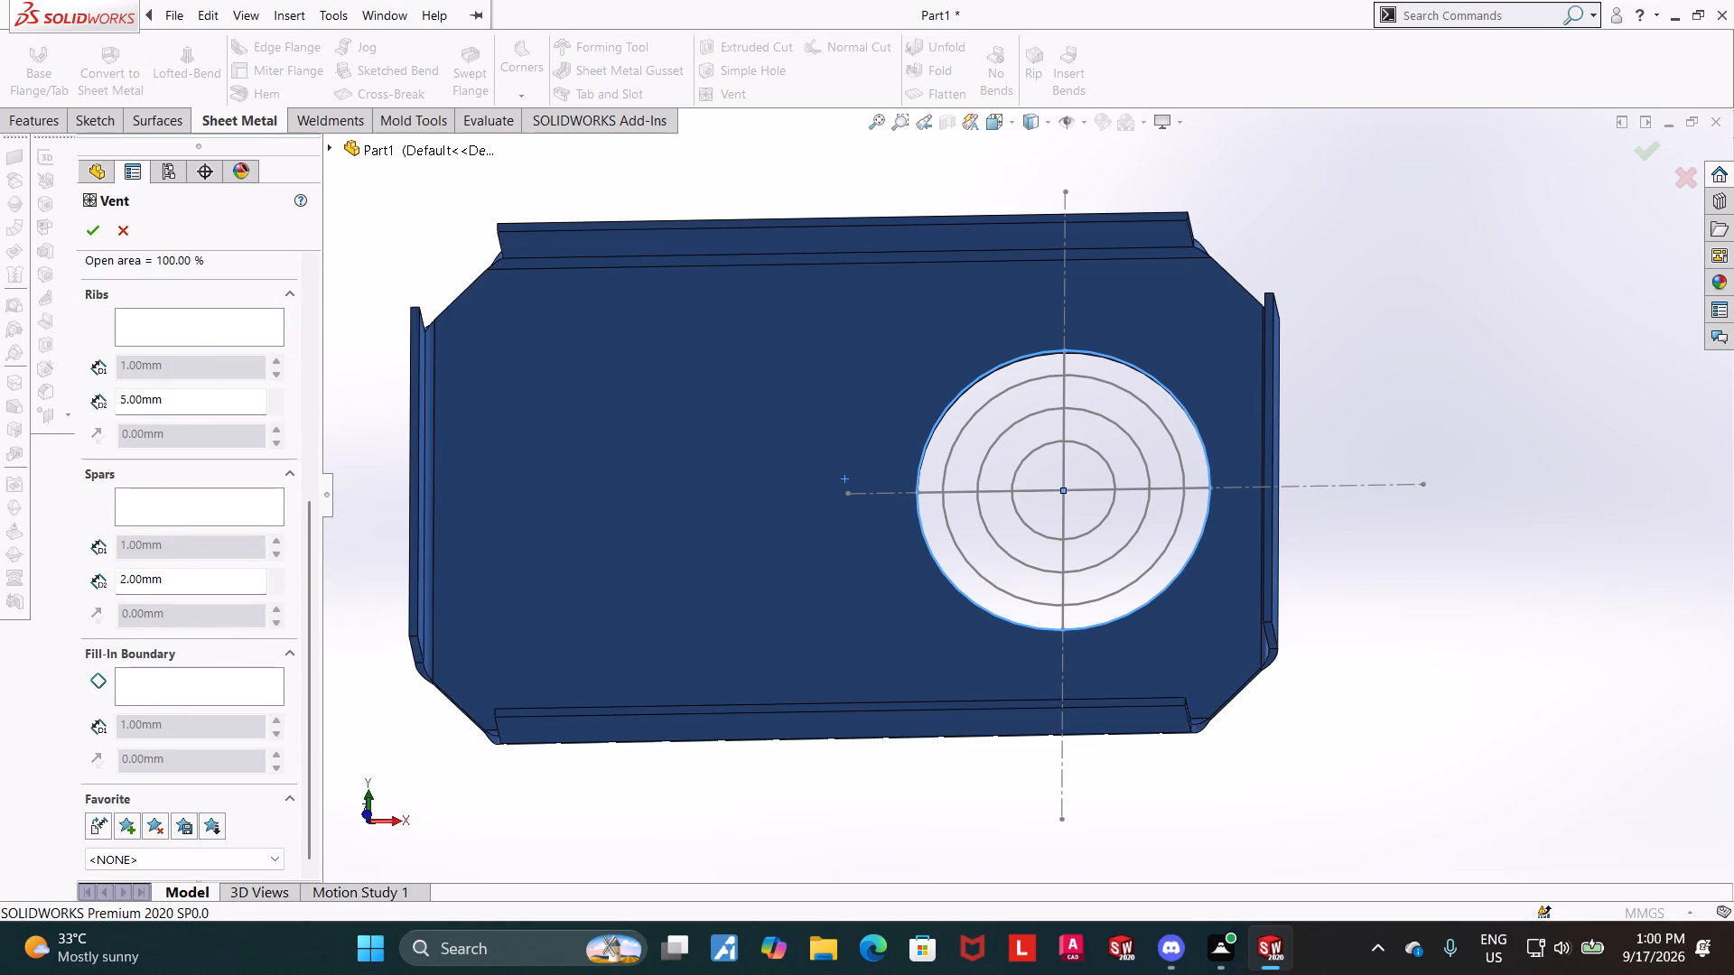
pyautogui.click(191, 335)
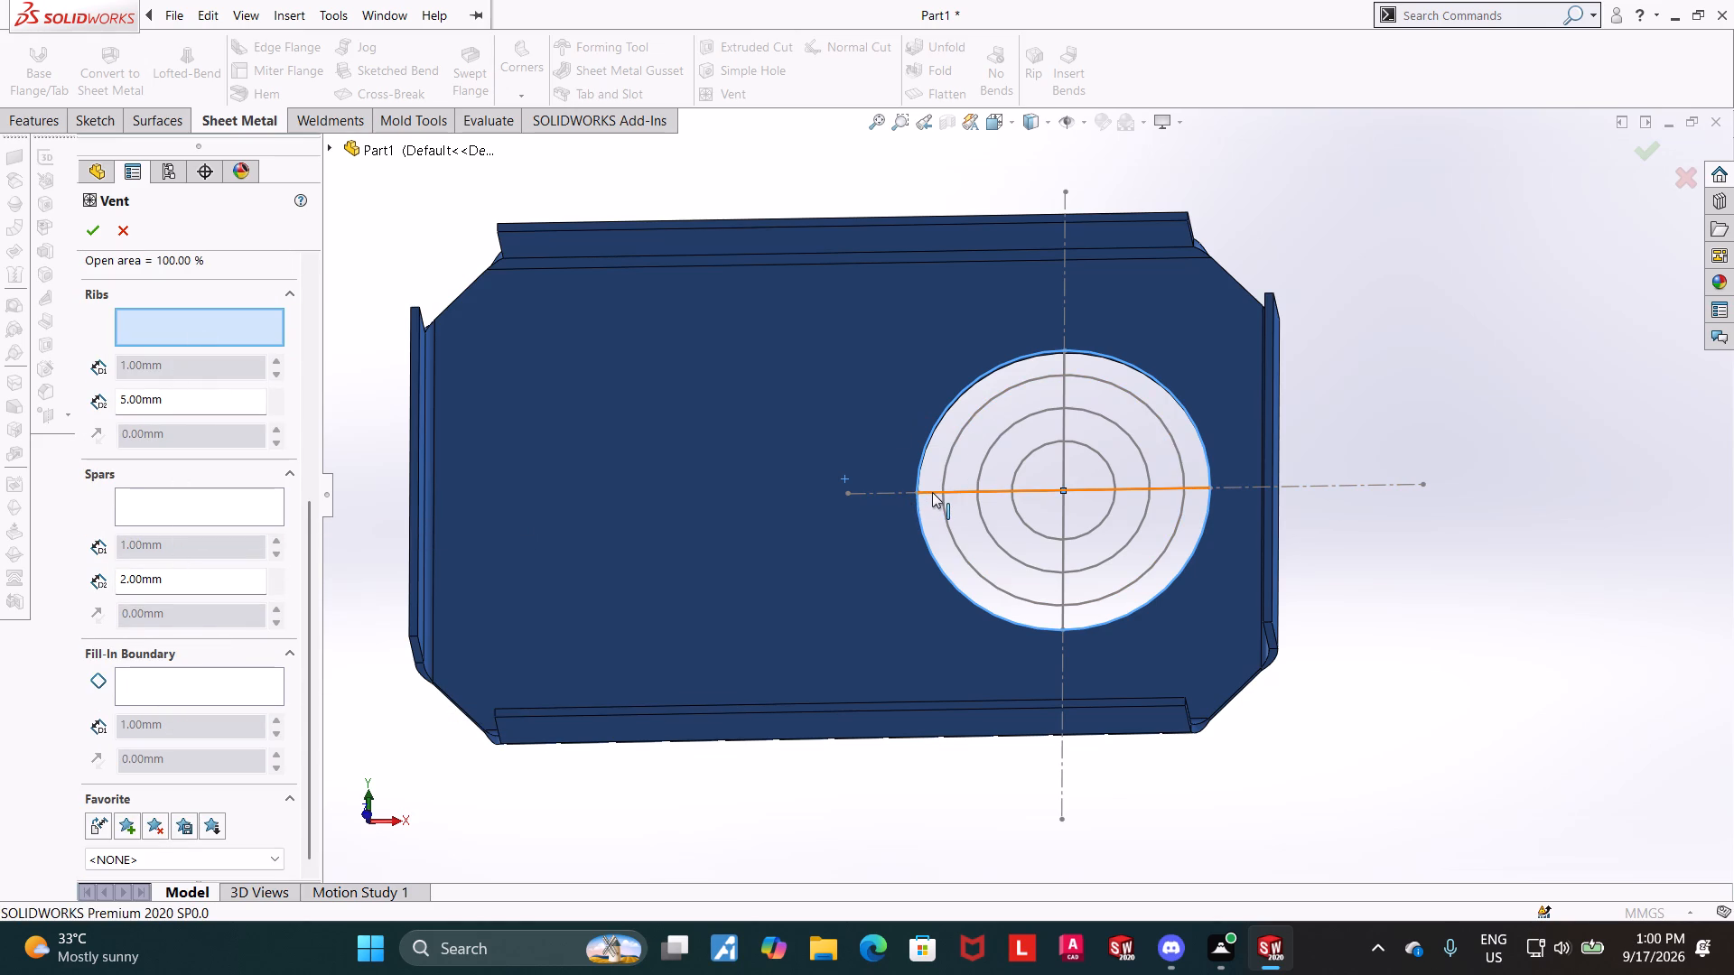
pyautogui.click(932, 492)
pyautogui.click(1060, 371)
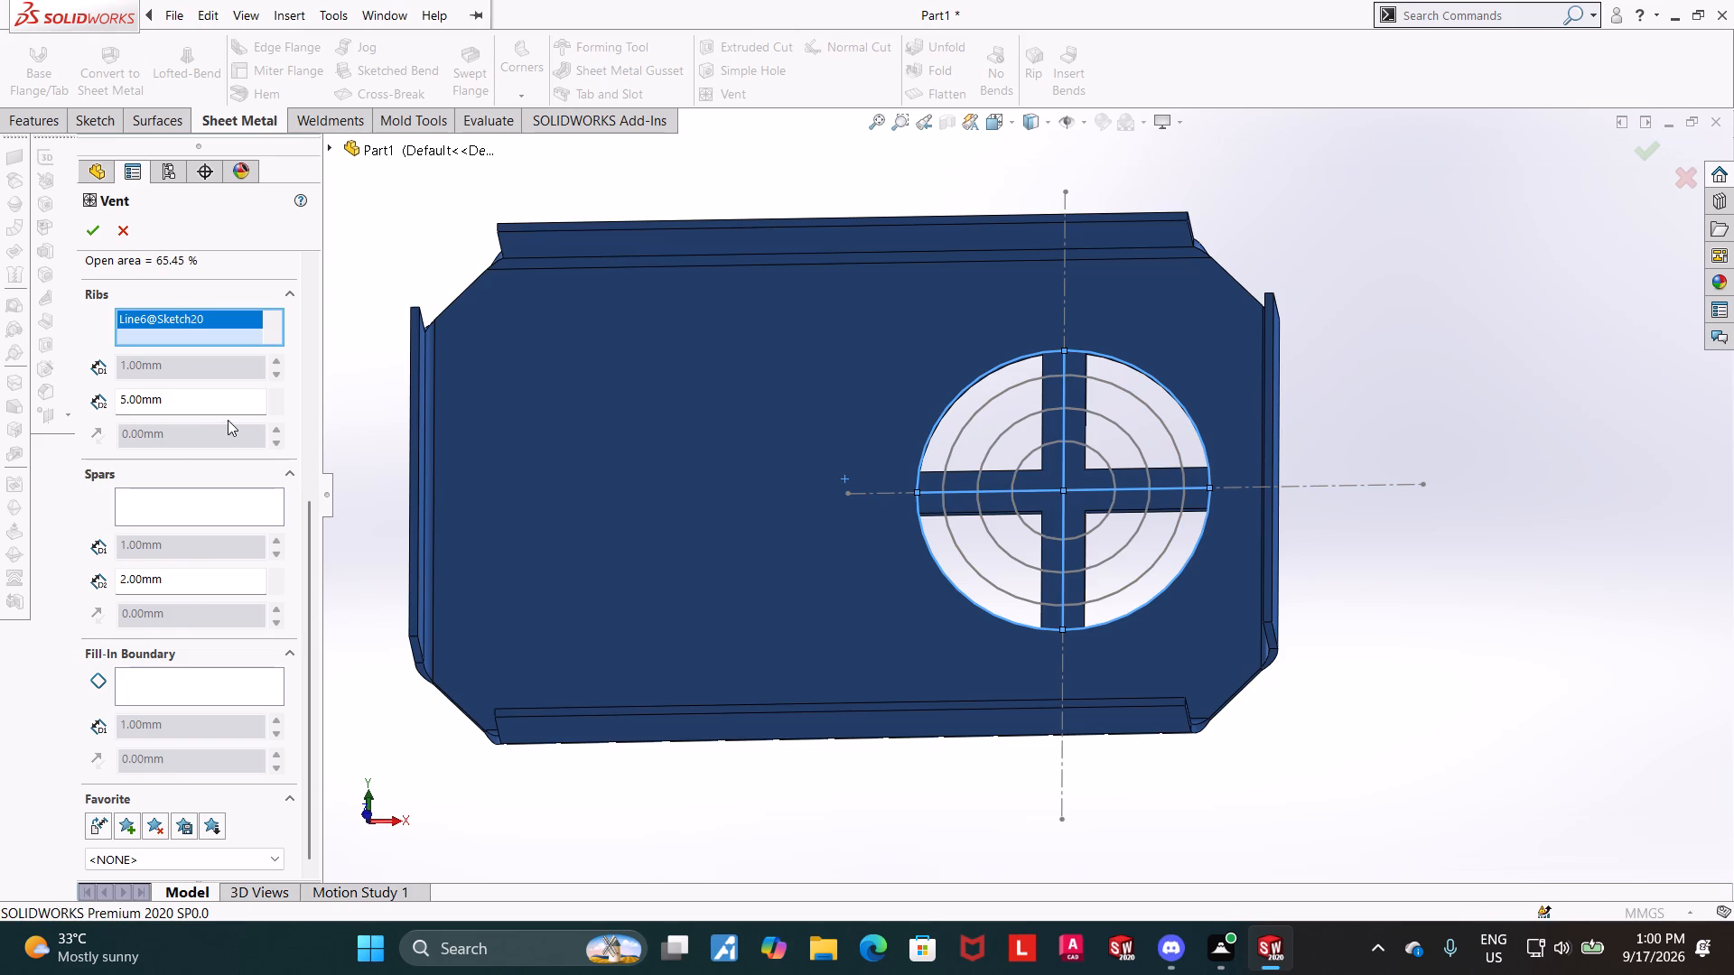
pyautogui.moveTo(221, 396); pyautogui.dragTo(15, 405)
pyautogui.press('1')
pyautogui.press('Return')
pyautogui.moveTo(182, 398); pyautogui.dragTo(105, 400)
pyautogui.press('2')
pyautogui.press('Return')
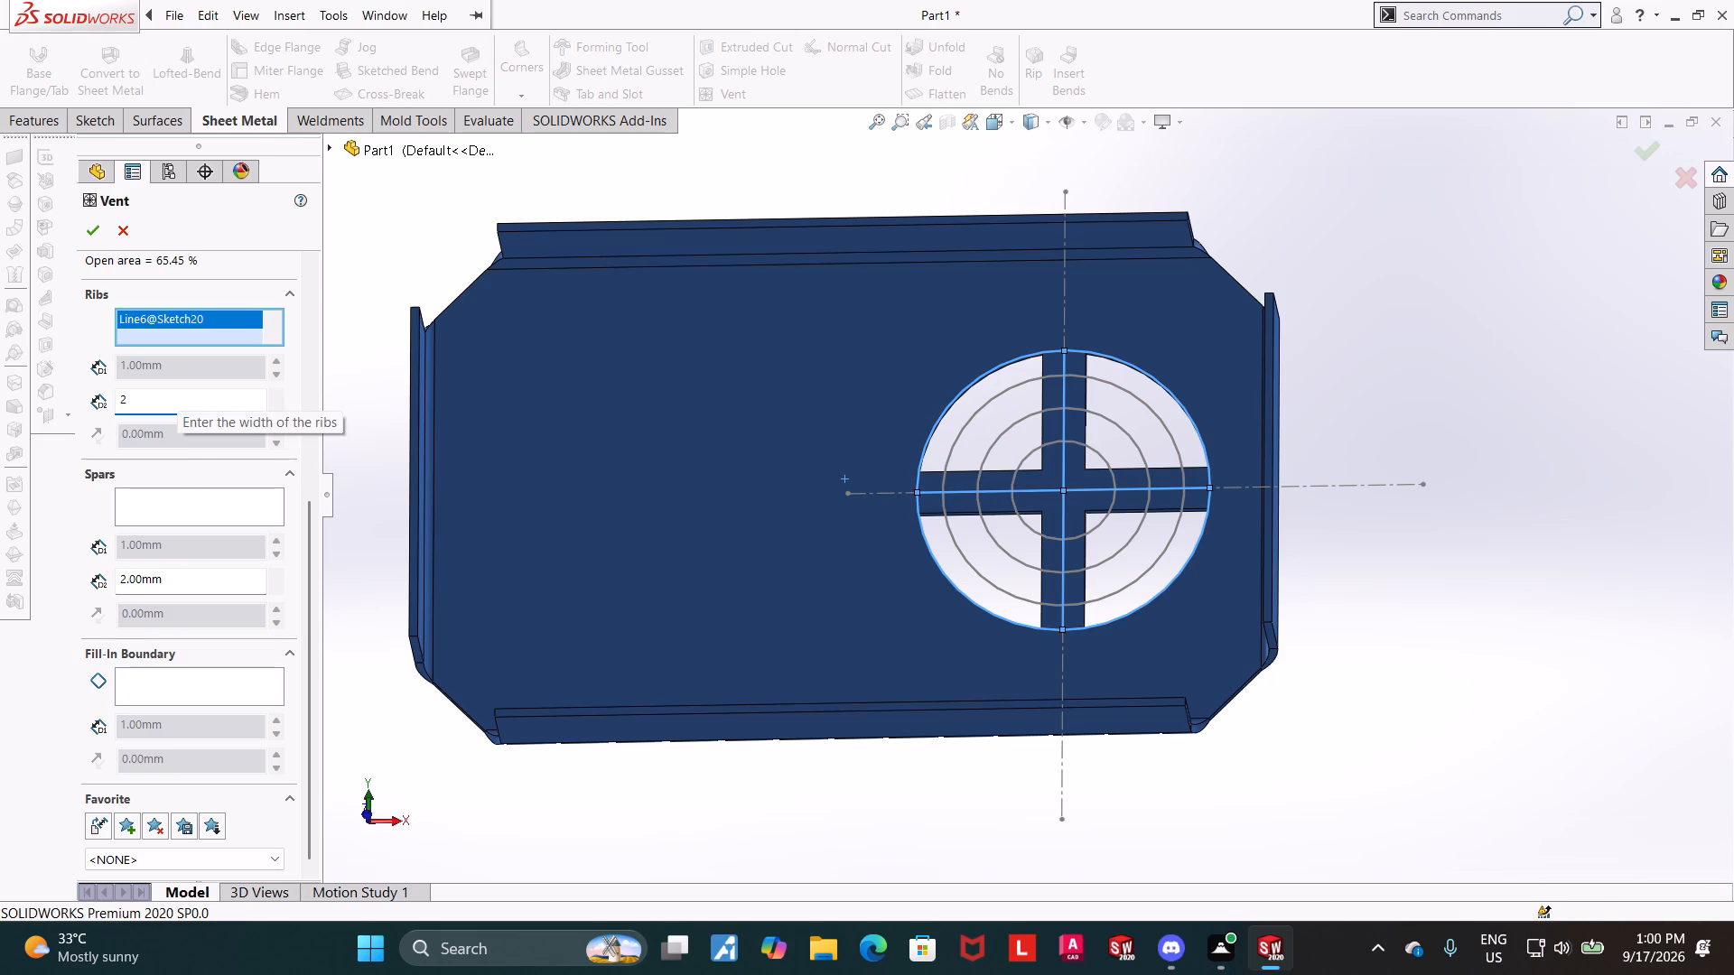
# Assign the 28 mm, 20 mm and 12 mm circles as the vent's spars.
pyautogui.click(152, 506)
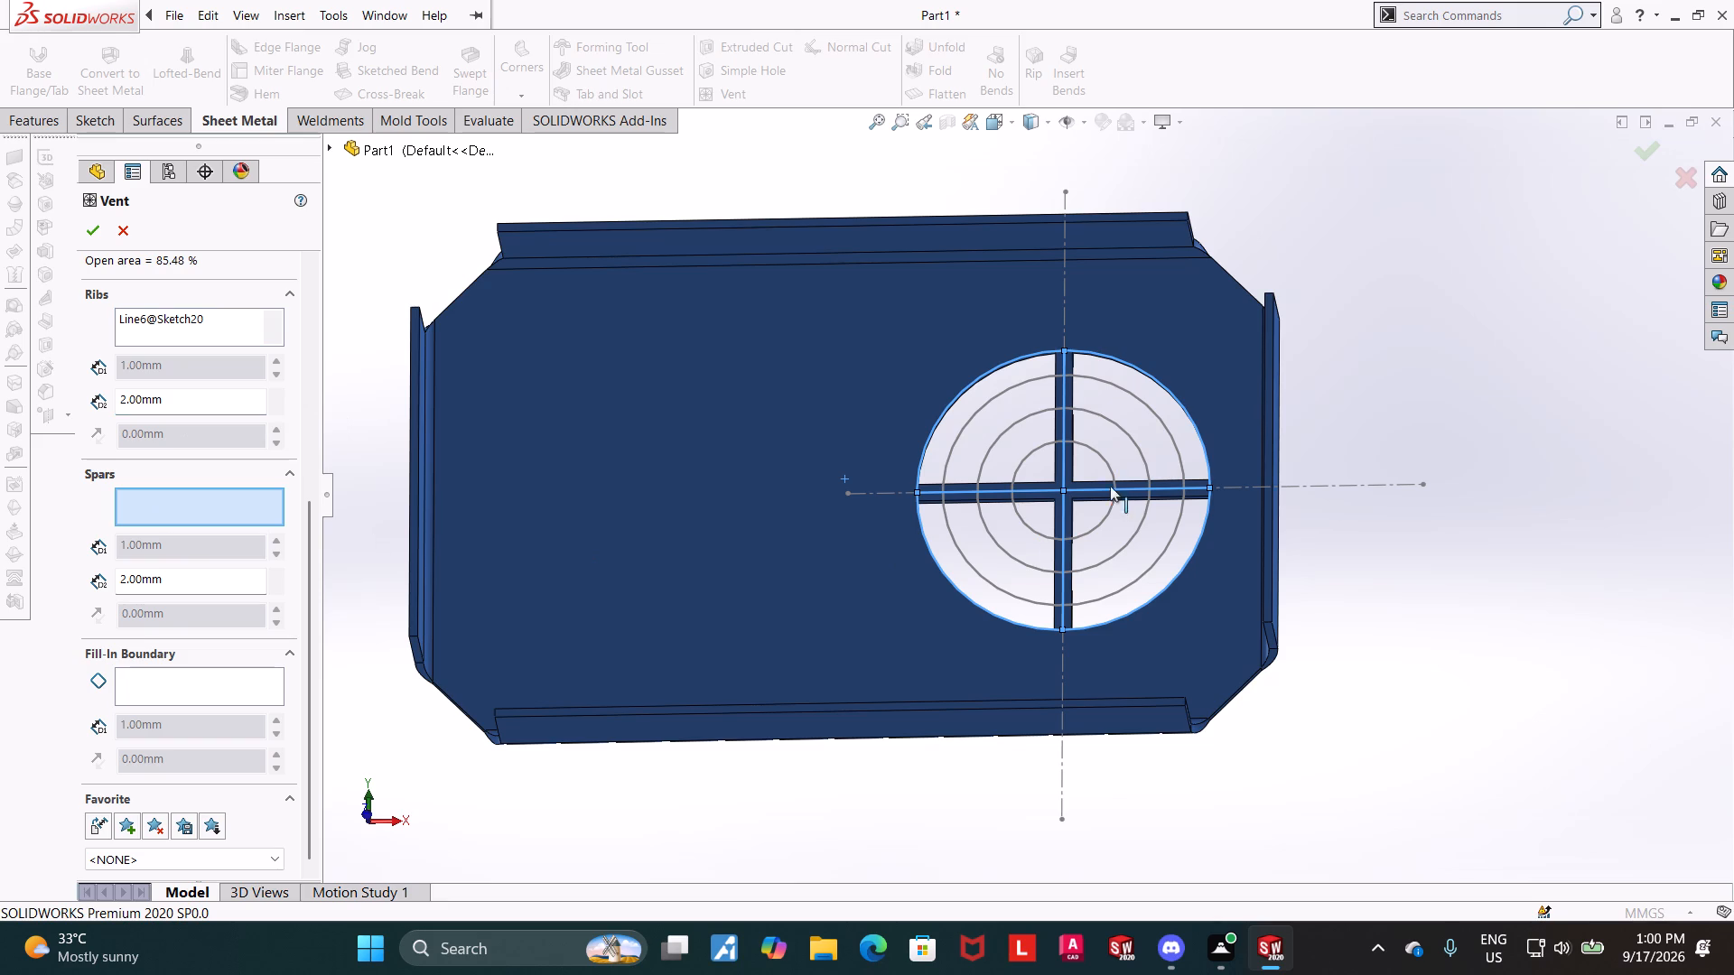
pyautogui.click(1005, 396)
pyautogui.click(1014, 421)
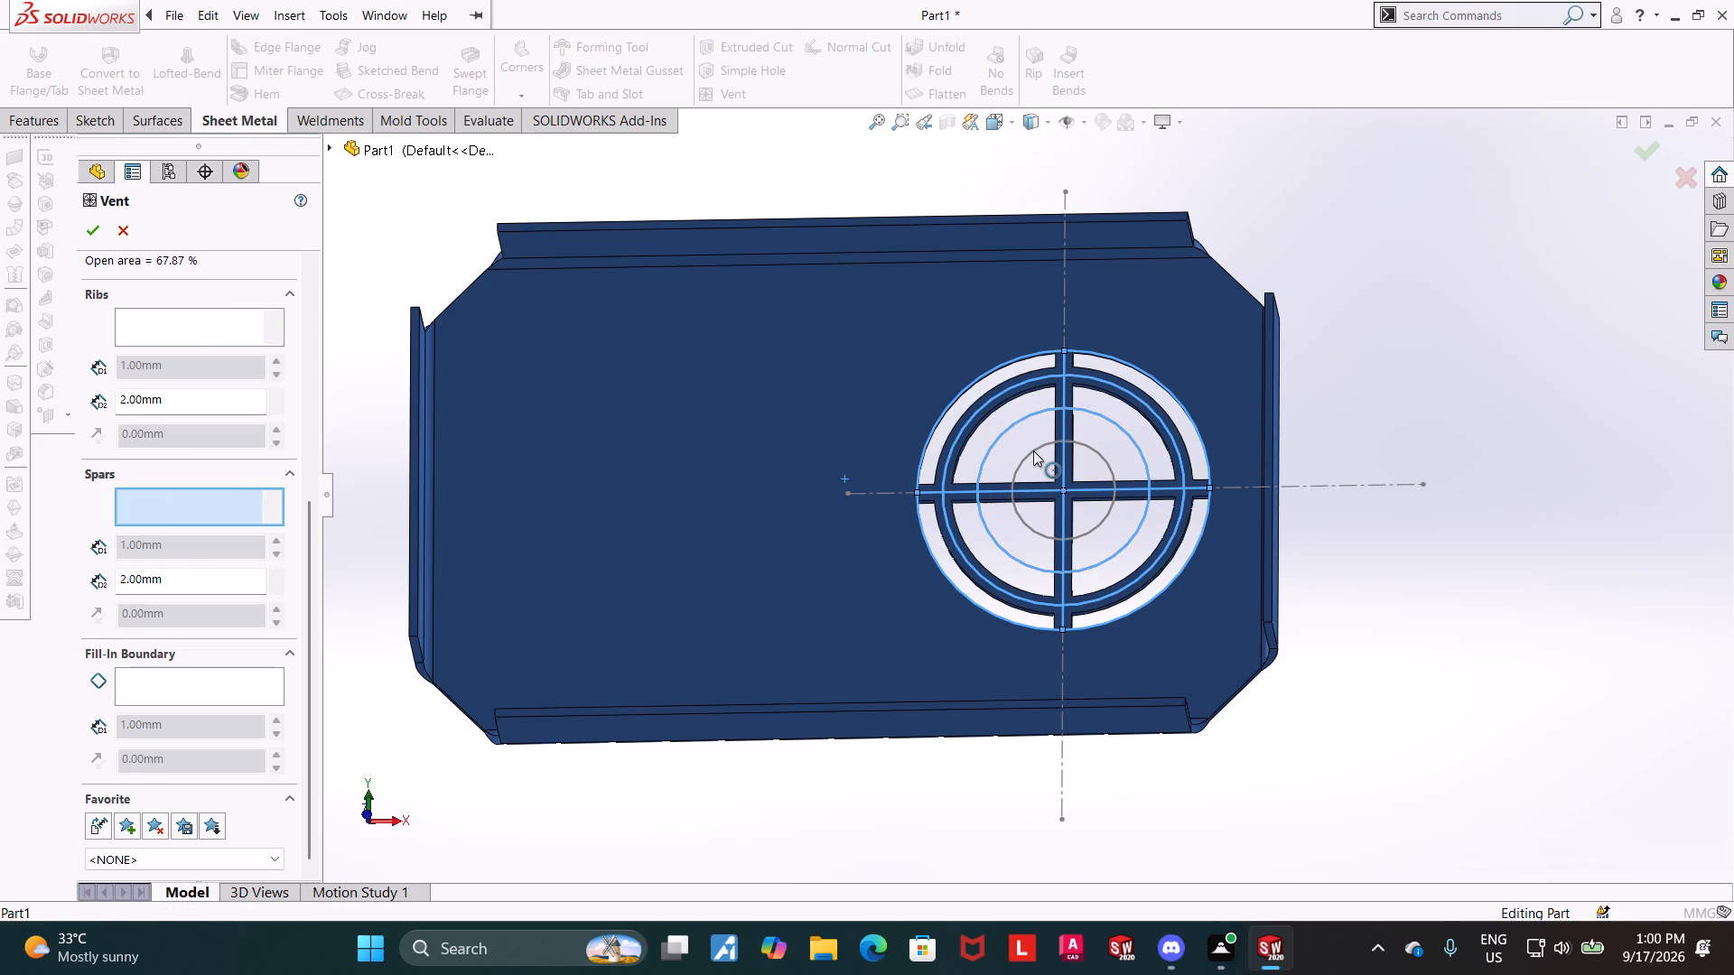
pyautogui.click(1033, 450)
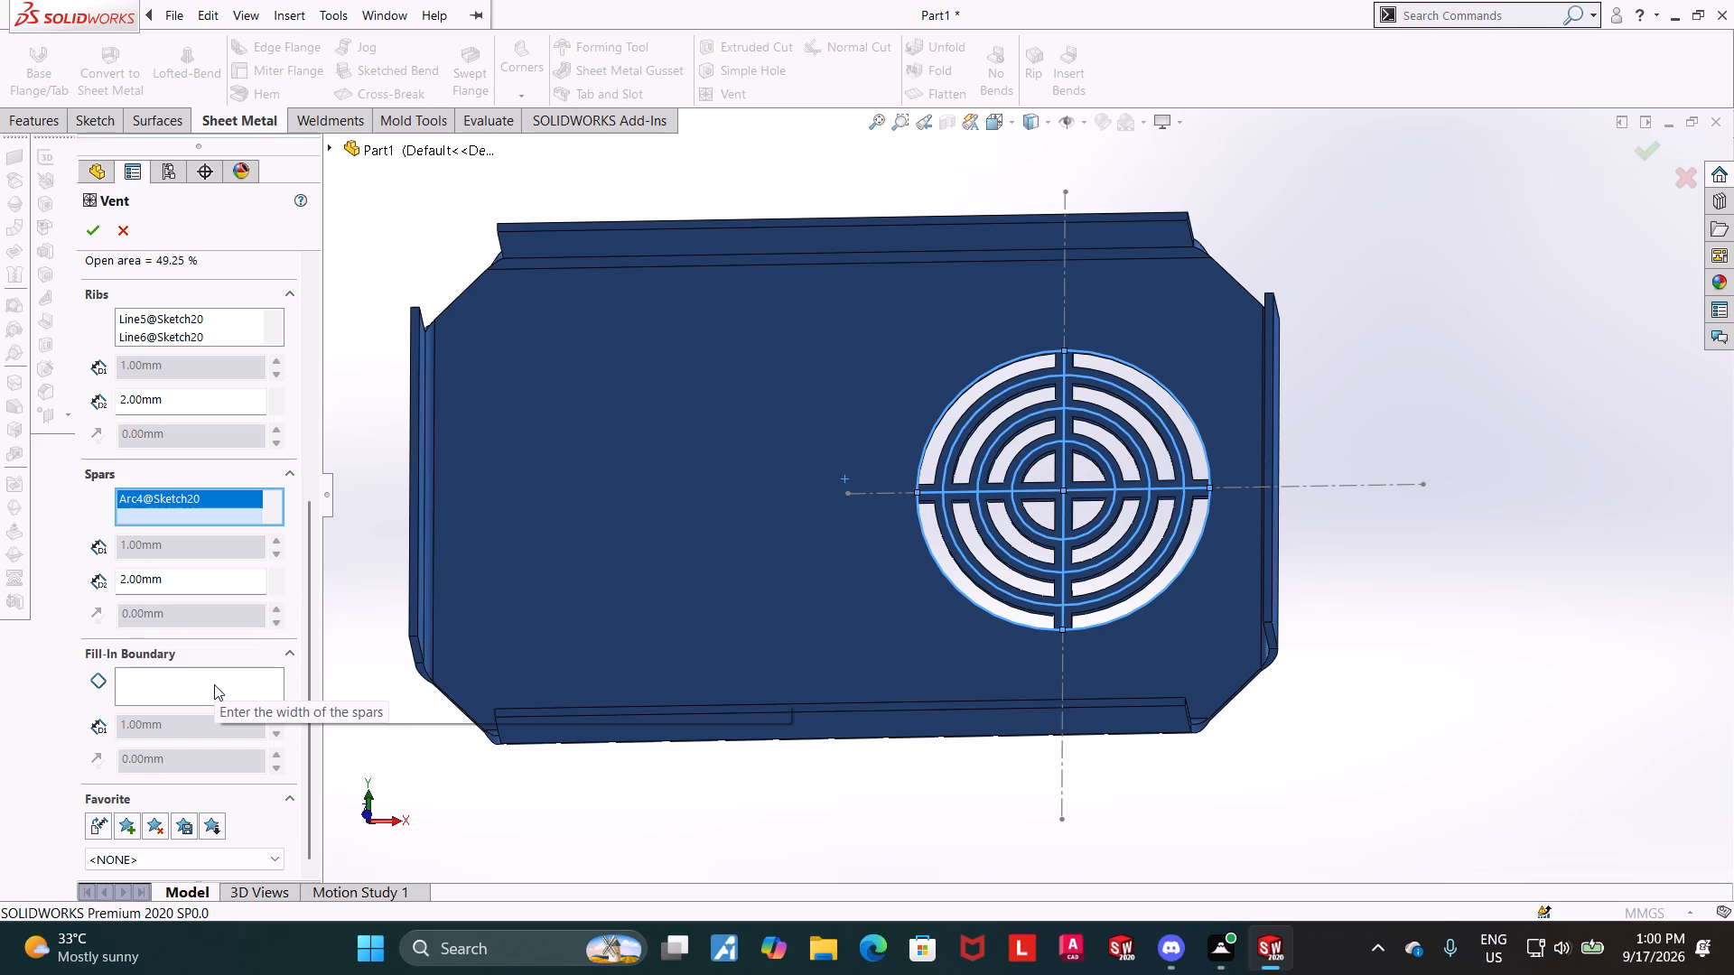
pyautogui.tripleClick(314, 652)
pyautogui.tripleClick(314, 652)
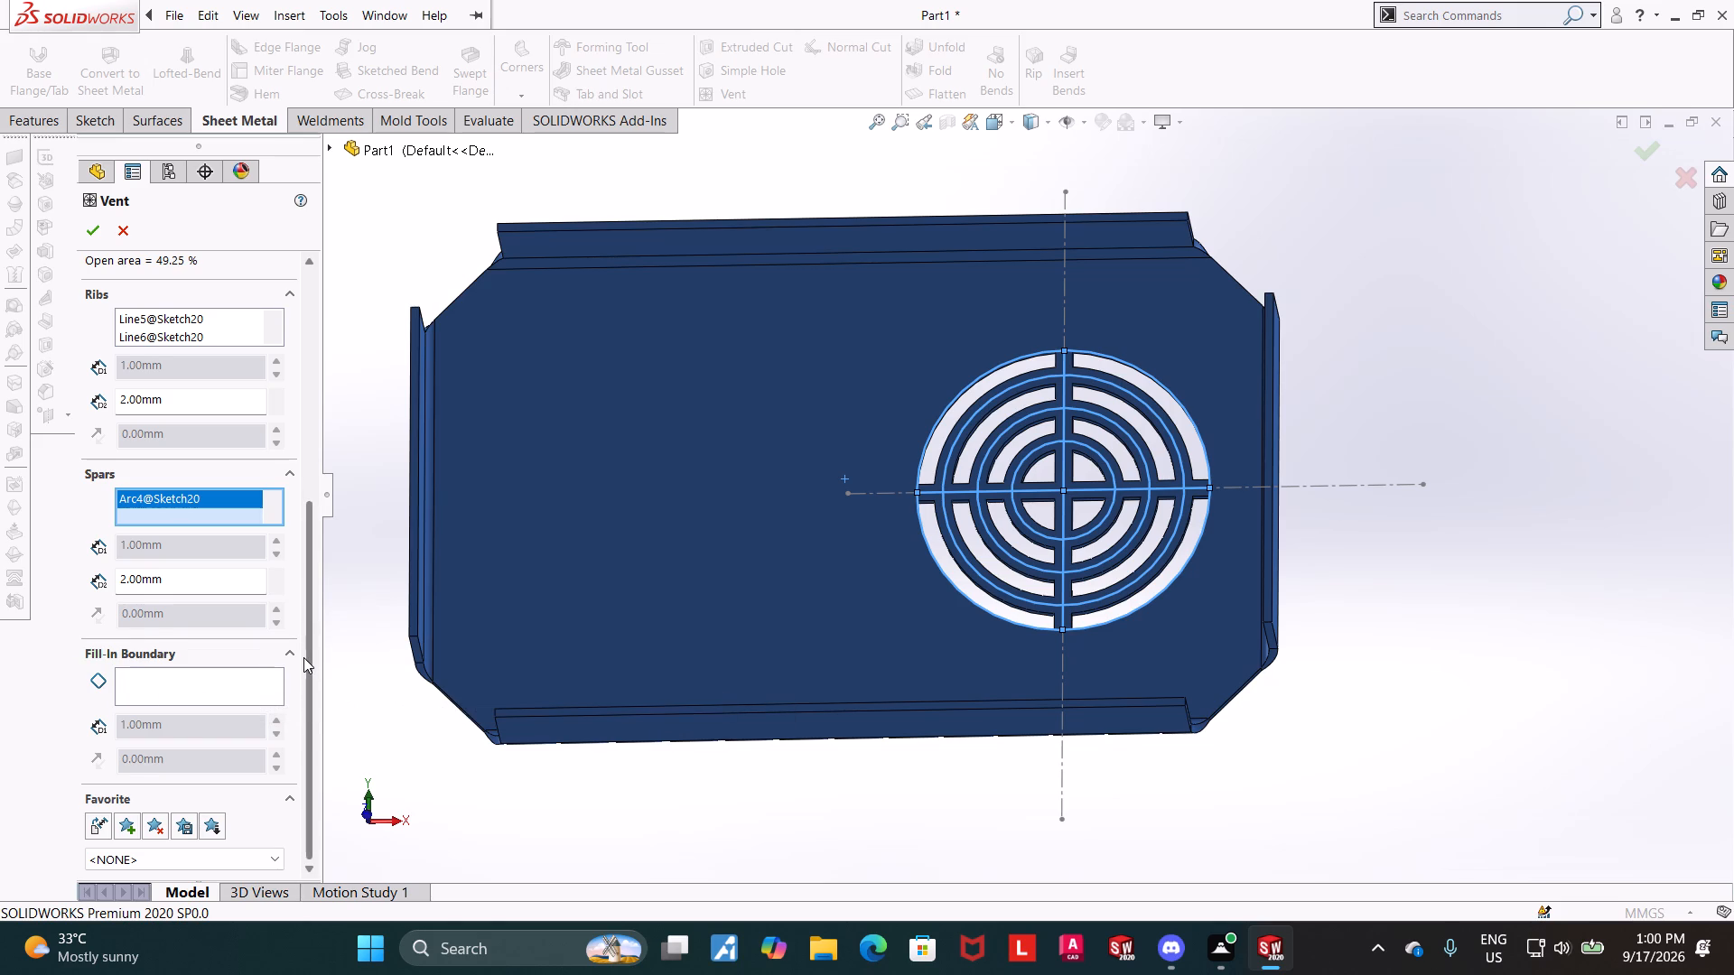
# Set the vent's fillet radius to 1 mm and create the vent.
pyautogui.moveTo(303, 657); pyautogui.dragTo(308, 527)
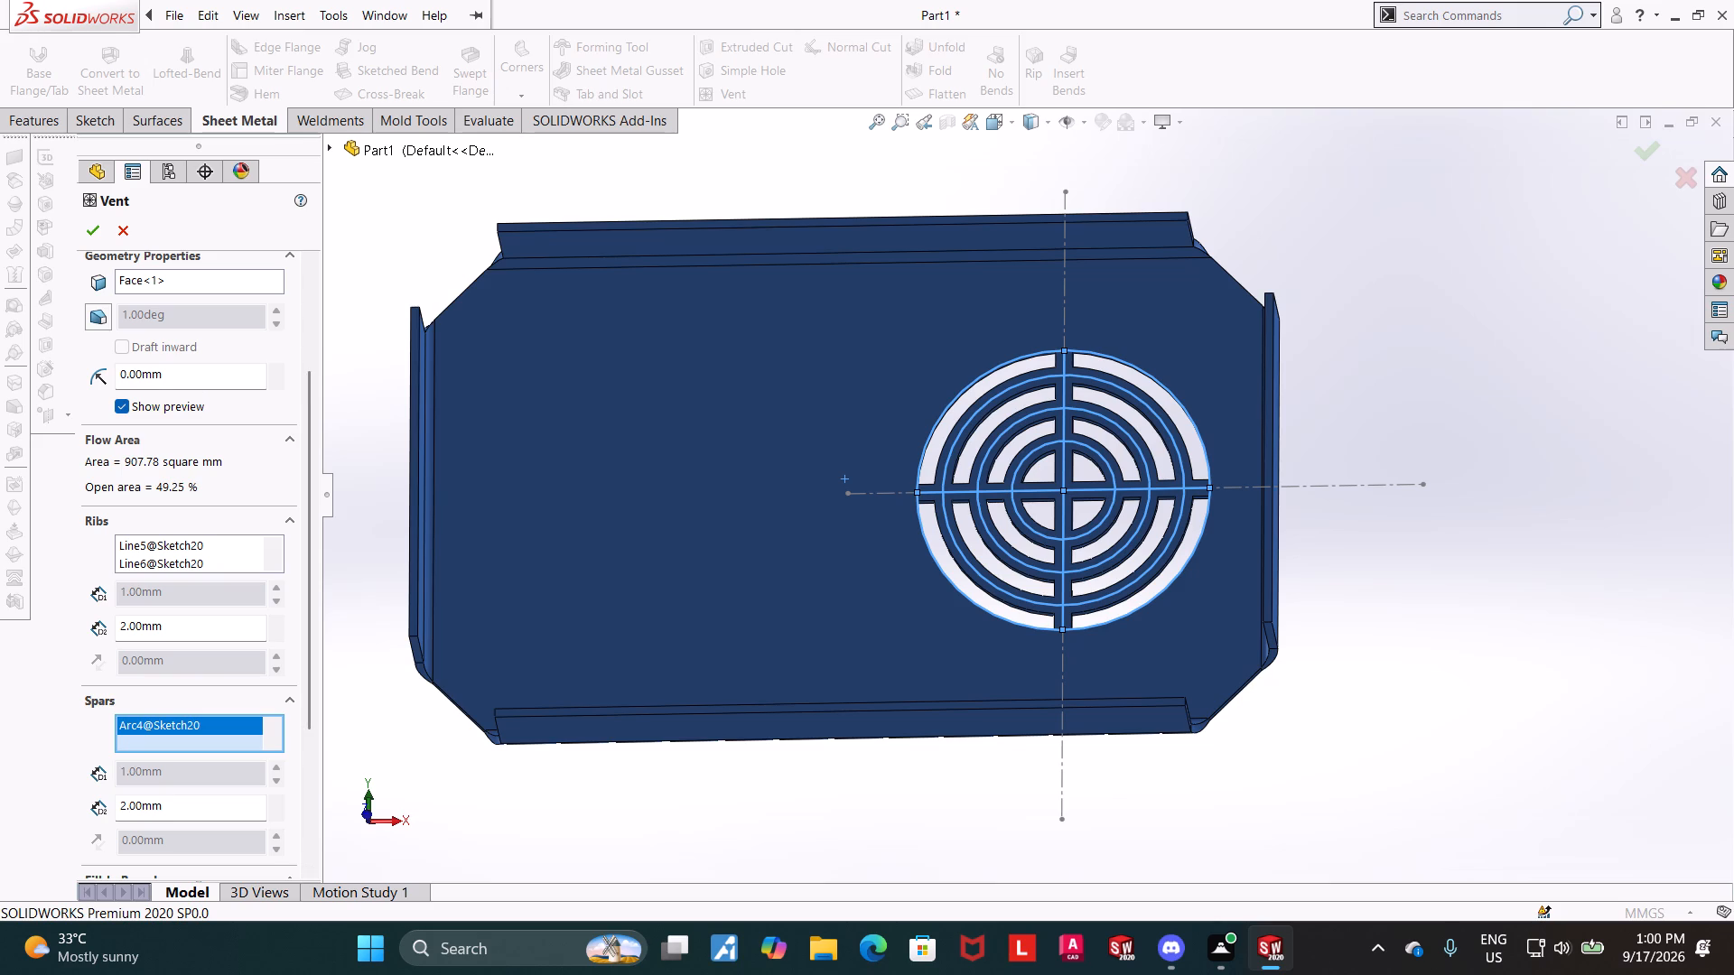
pyautogui.moveTo(204, 382); pyautogui.dragTo(160, 381)
pyautogui.moveTo(160, 381); pyautogui.dragTo(31, 385)
pyautogui.press('2')
pyautogui.press('Return')
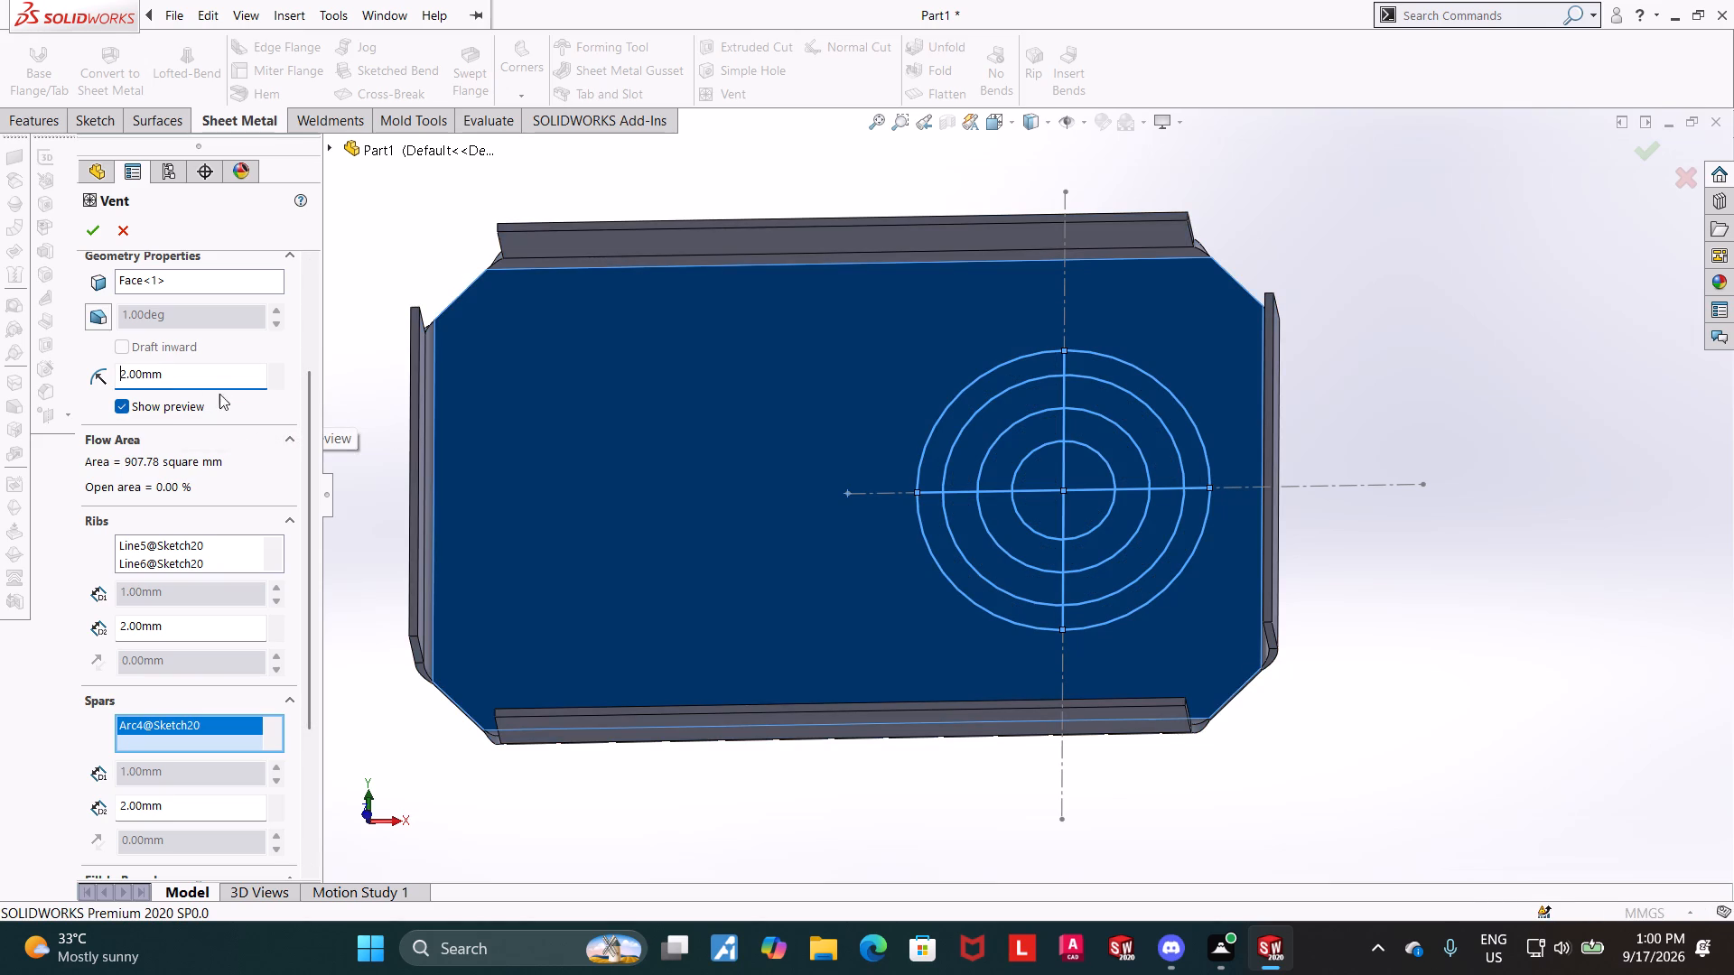
pyautogui.moveTo(213, 379); pyautogui.dragTo(45, 368)
pyautogui.press('1')
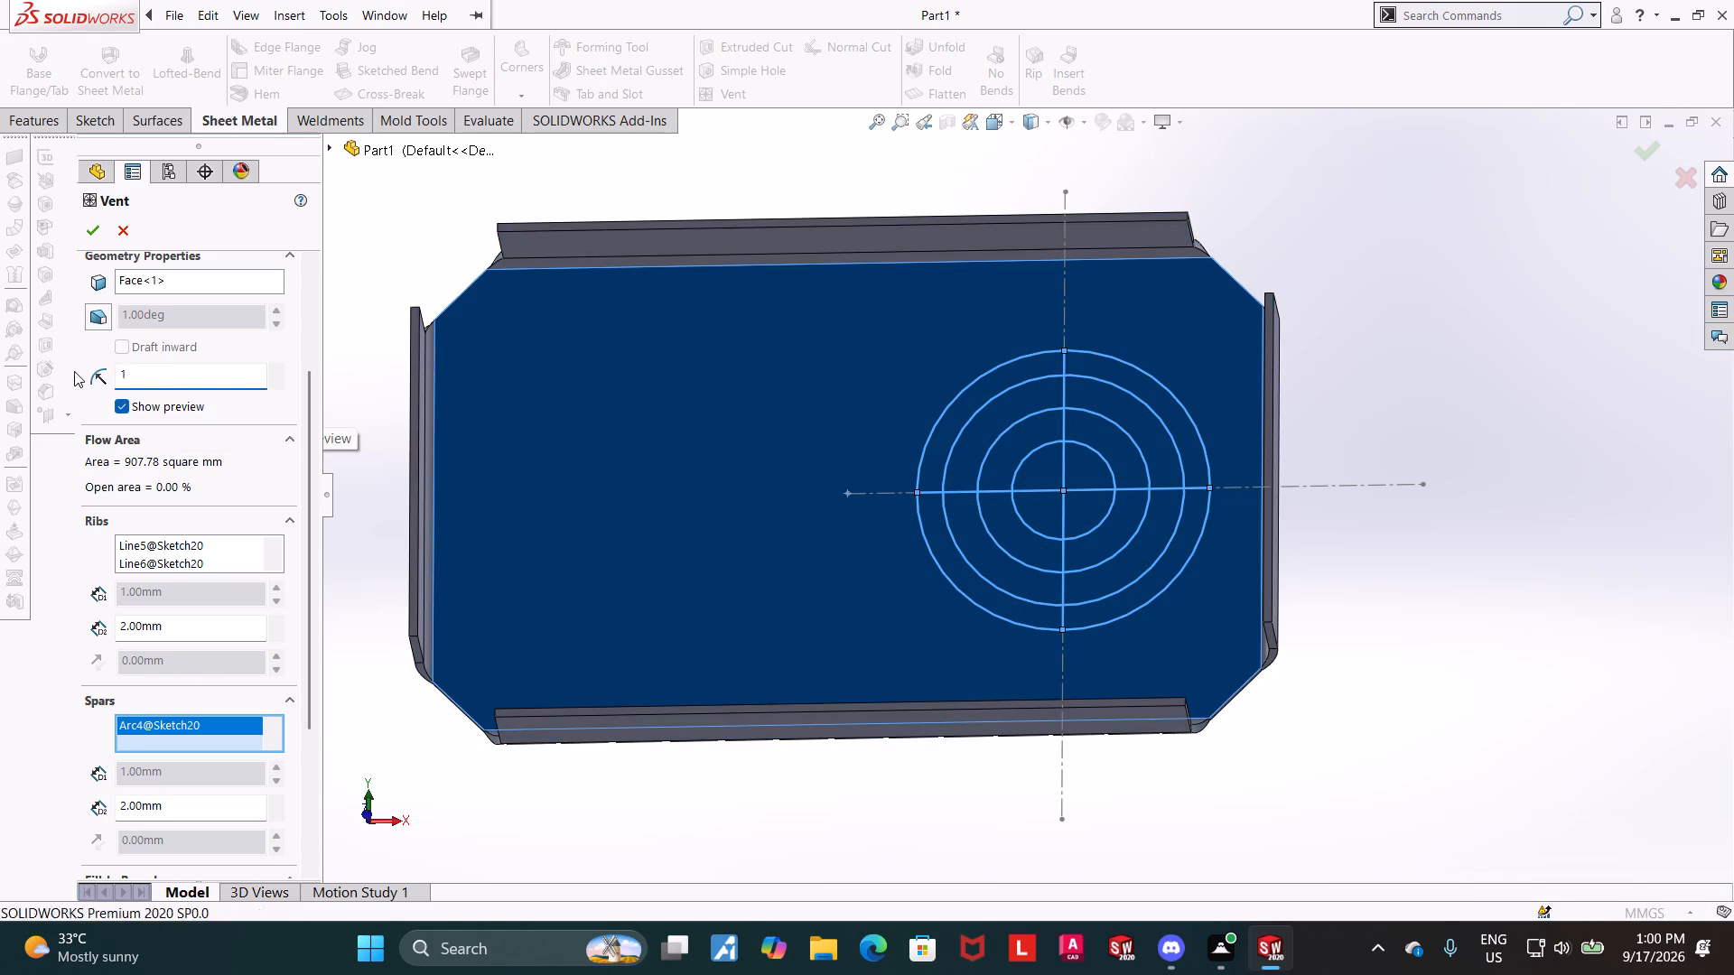
pyautogui.press('Return')
pyautogui.moveTo(1339, 617); pyautogui.dragTo(1331, 662, button='middle')
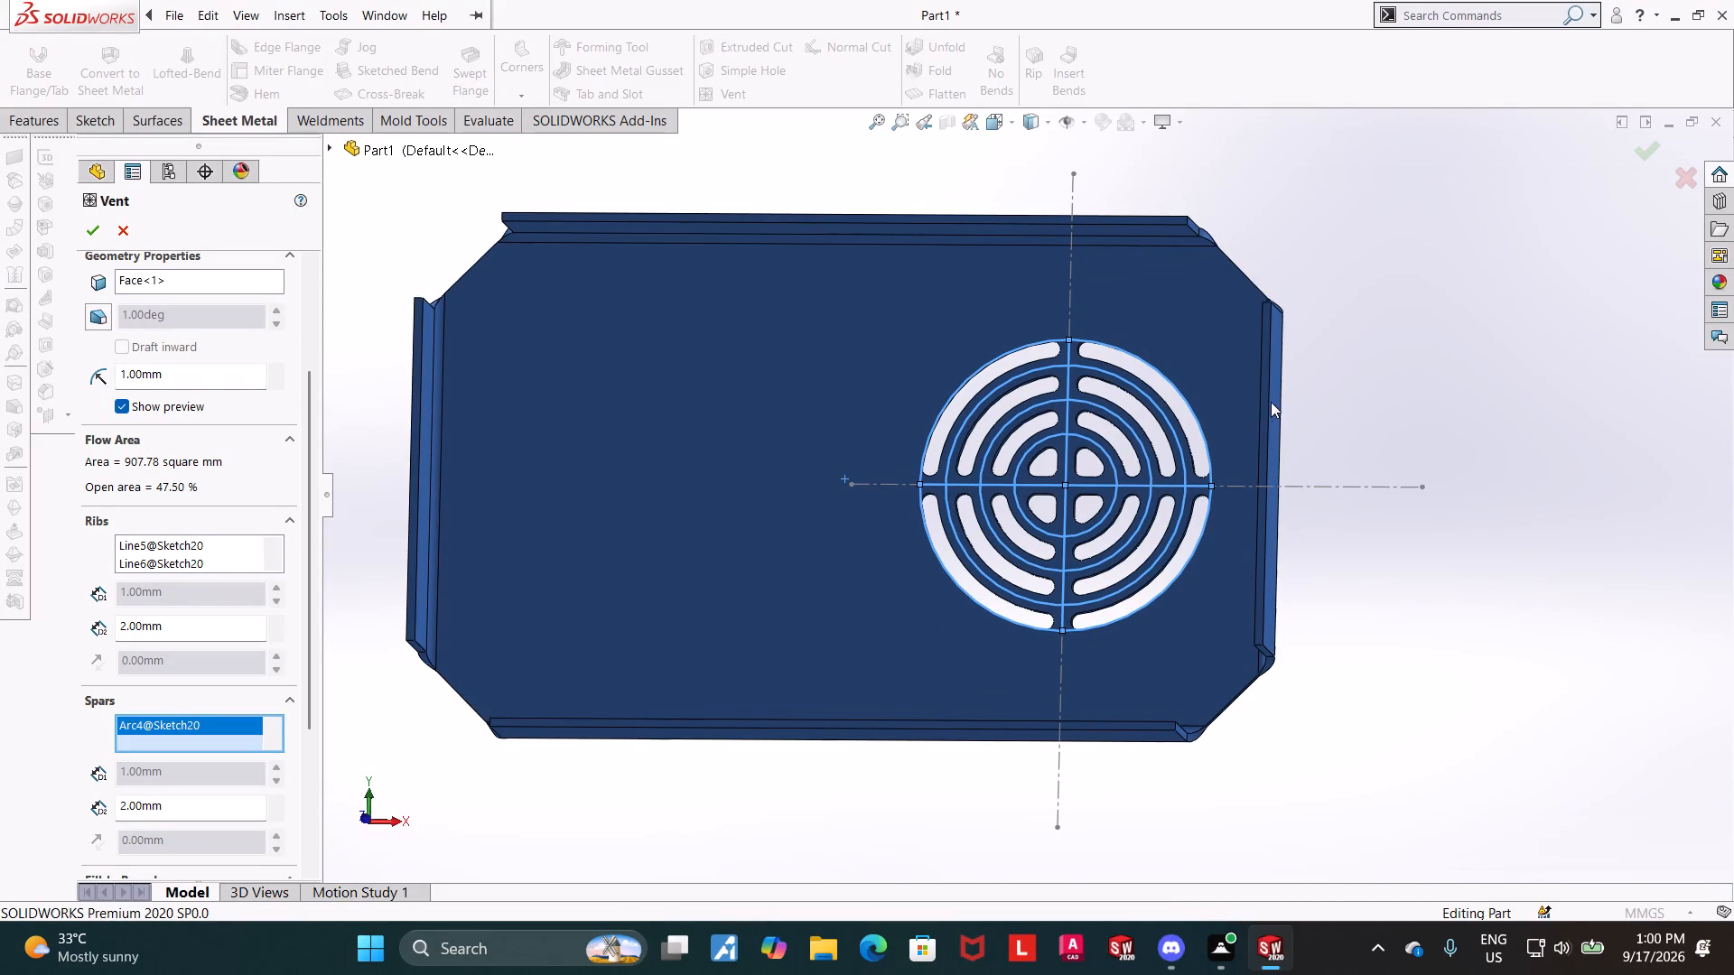
pyautogui.moveTo(1406, 398); pyautogui.dragTo(1411, 432, button='middle')
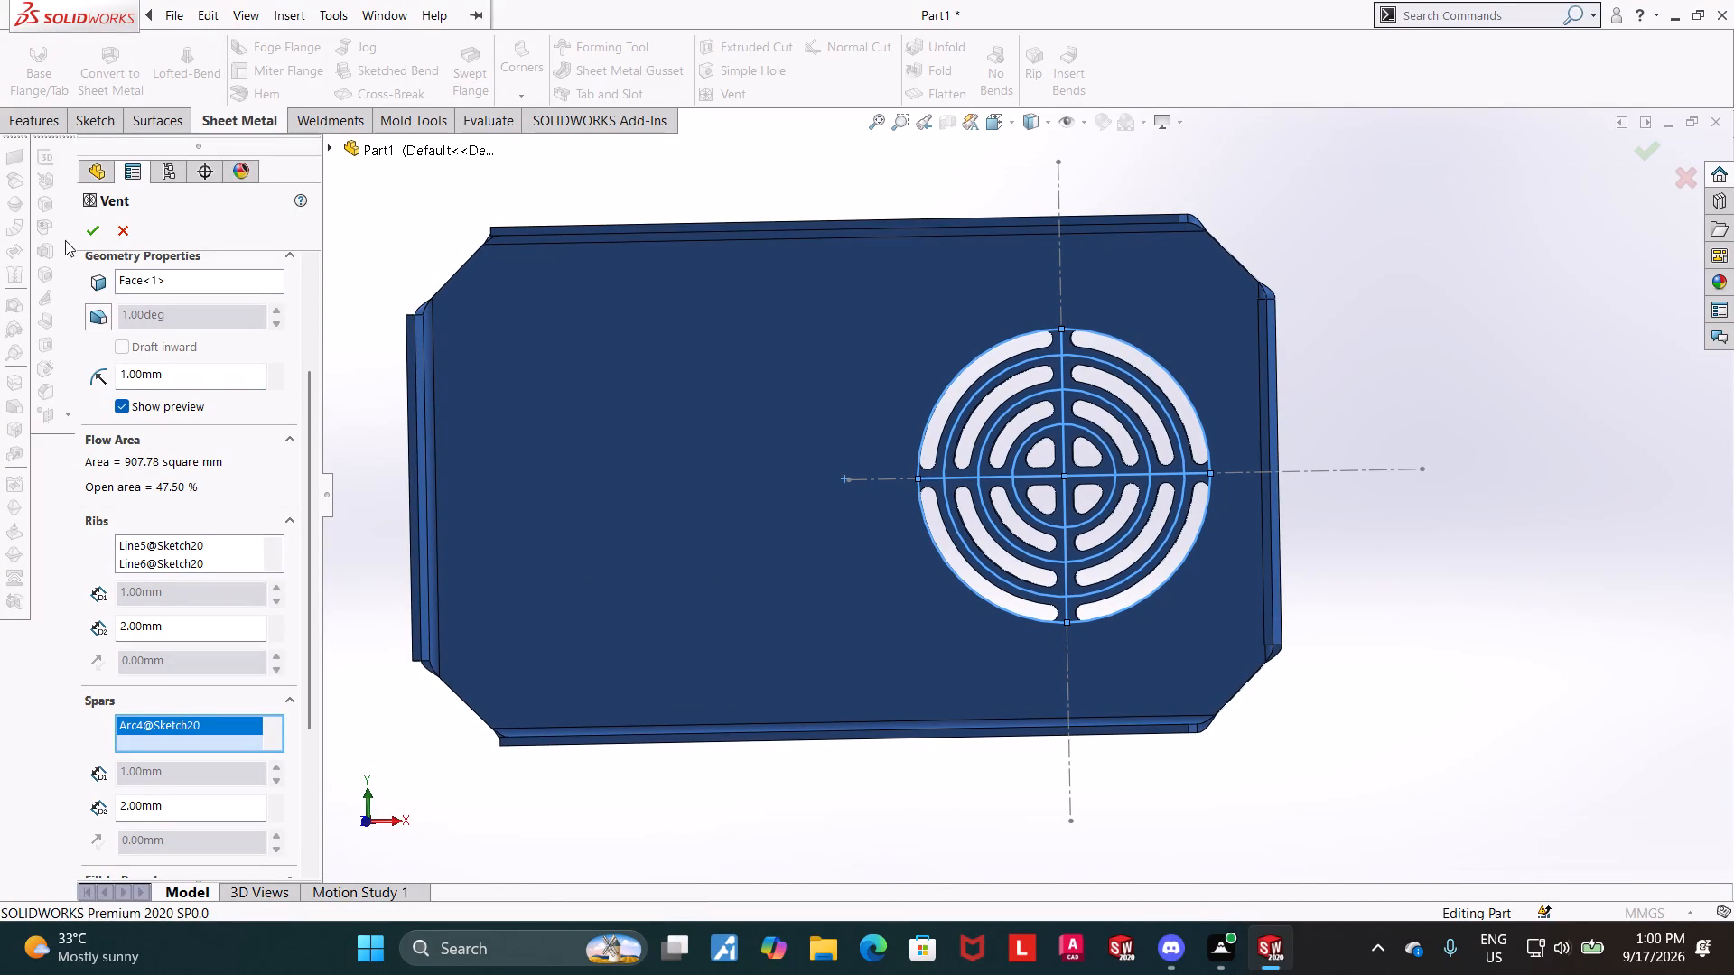
pyautogui.click(86, 239)
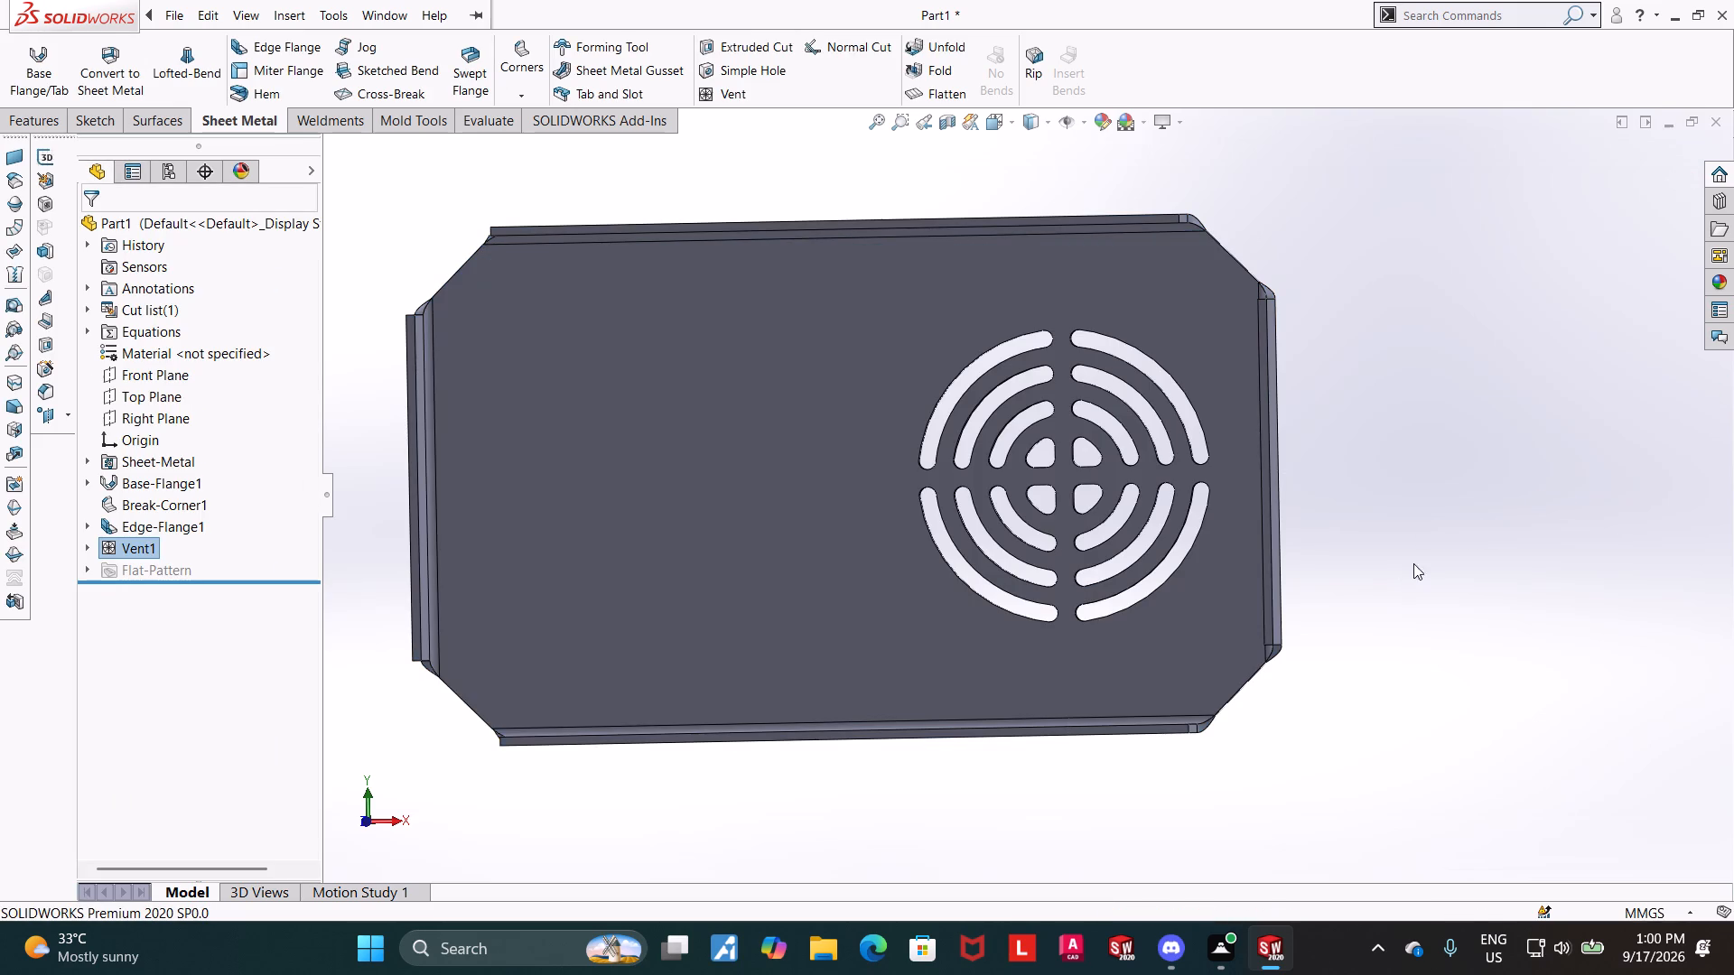
# Open the forming tools folder in the Design Library.
pyautogui.moveTo(1412, 547); pyautogui.dragTo(1427, 413, button='middle')
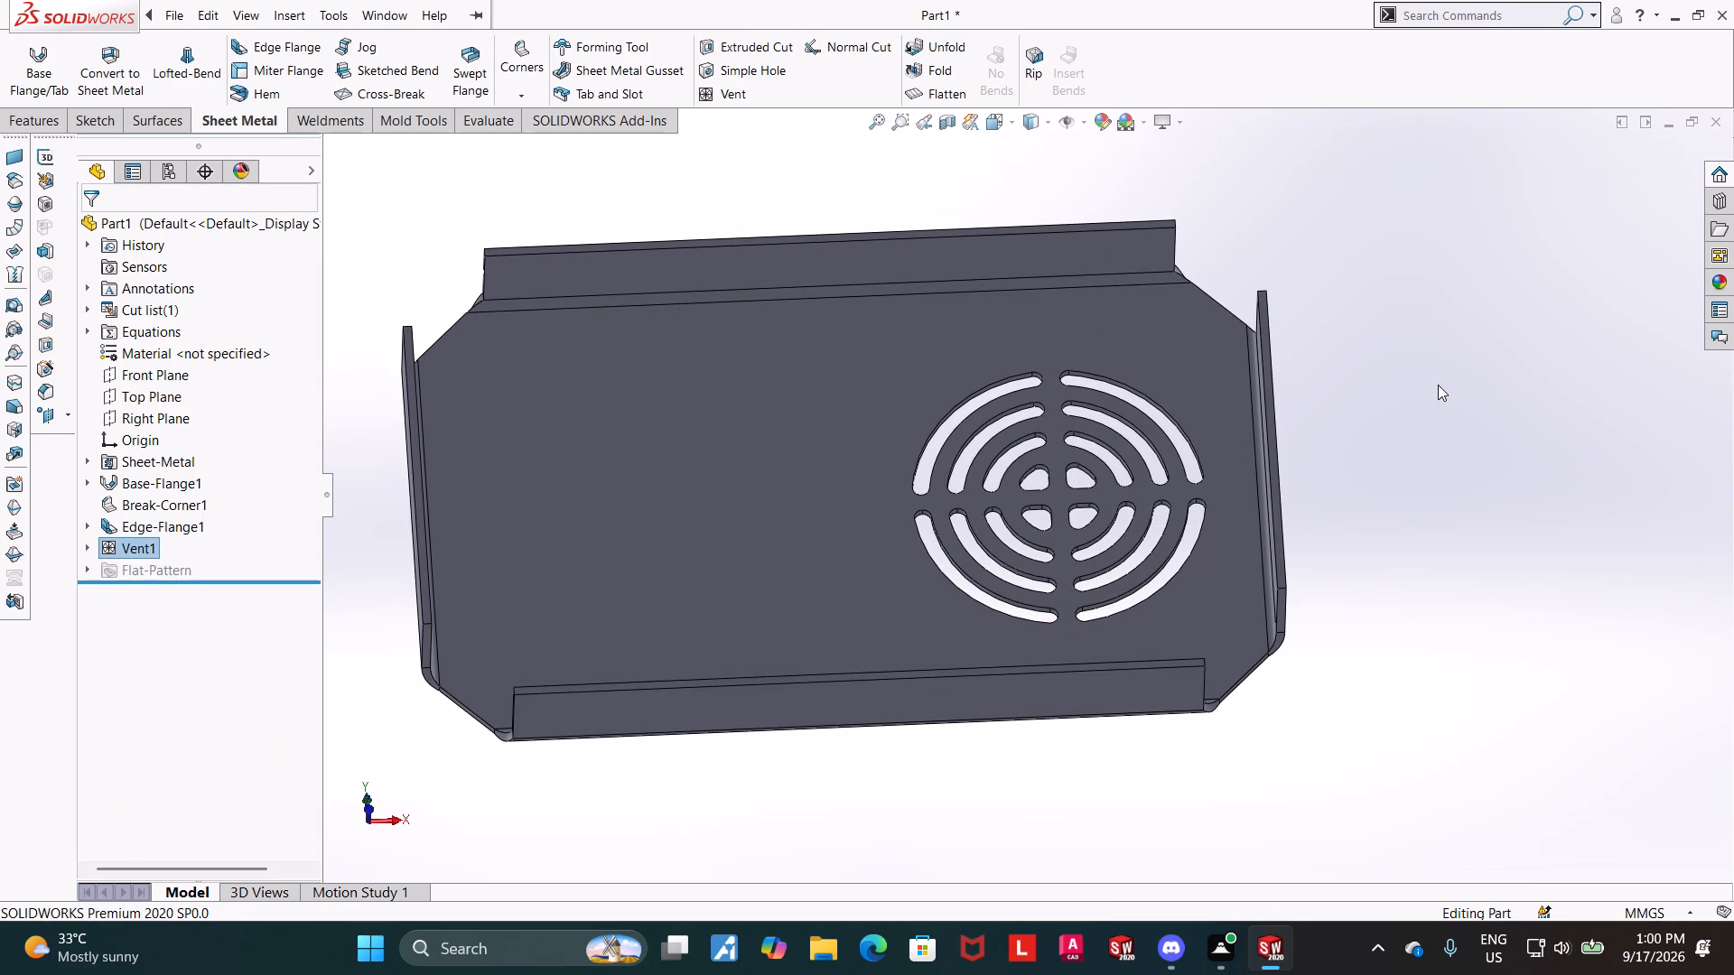
pyautogui.moveTo(1424, 373); pyautogui.dragTo(1418, 420, button='middle')
pyautogui.scroll(1, 1432, 484)
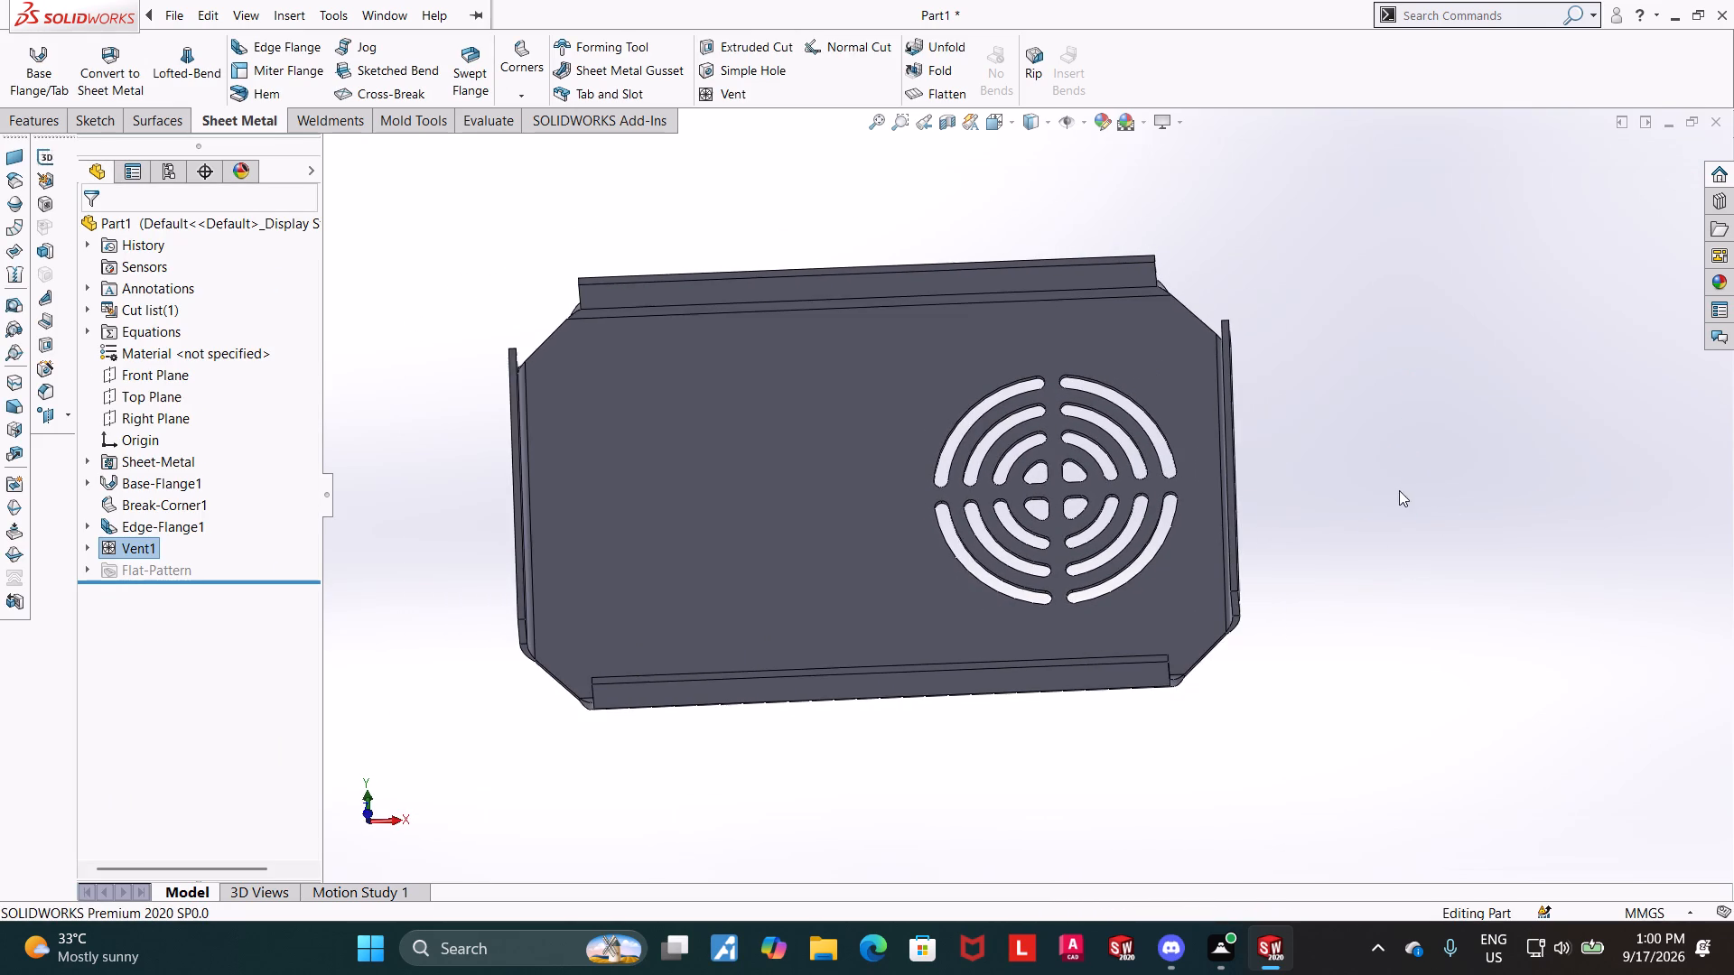
pyautogui.moveTo(1399, 488); pyautogui.dragTo(1390, 452, button='middle')
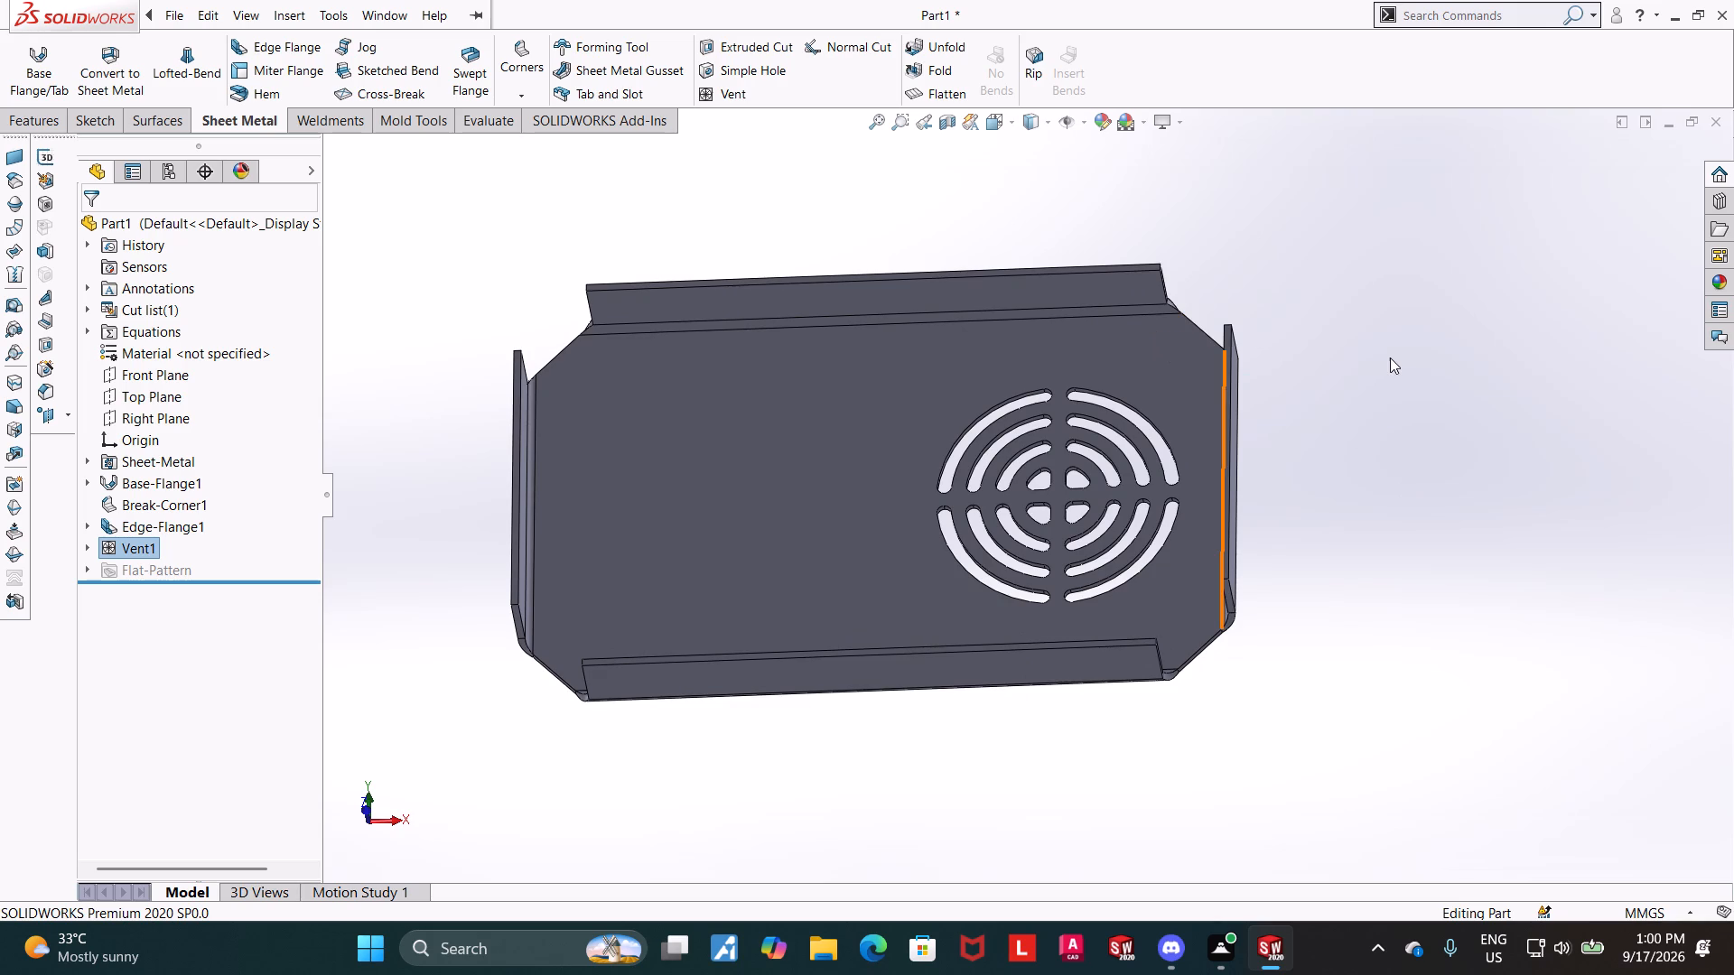
pyautogui.moveTo(1336, 384); pyautogui.dragTo(1366, 399, button='middle')
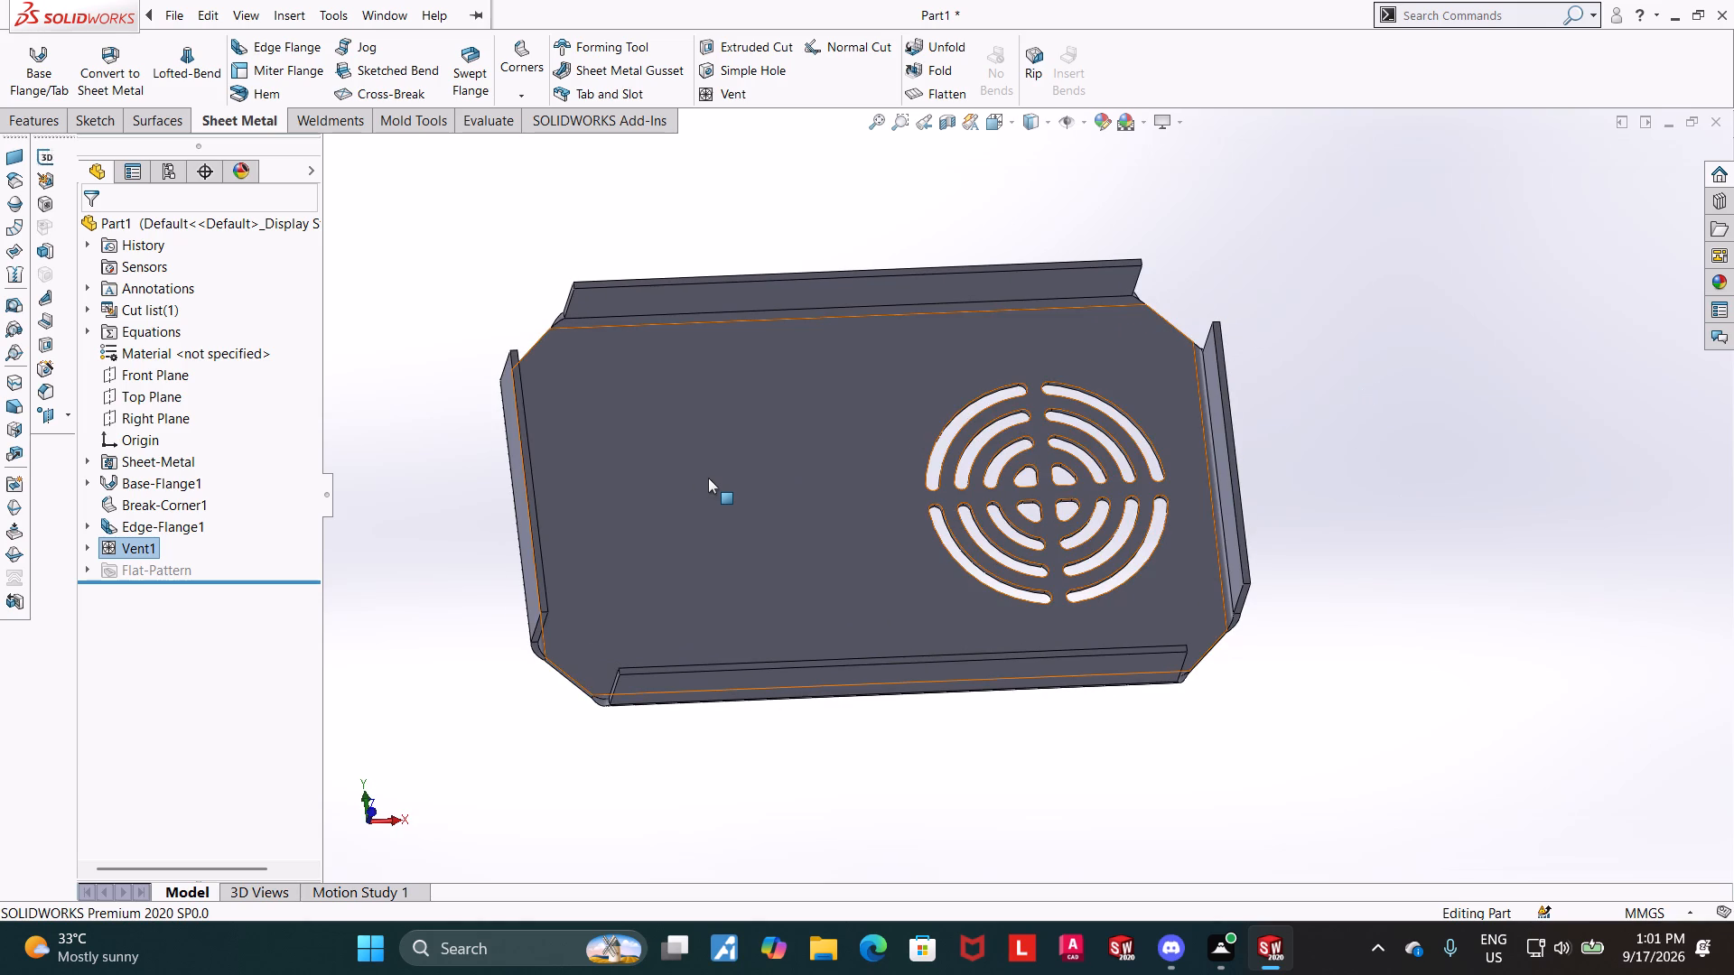
pyautogui.click(708, 478)
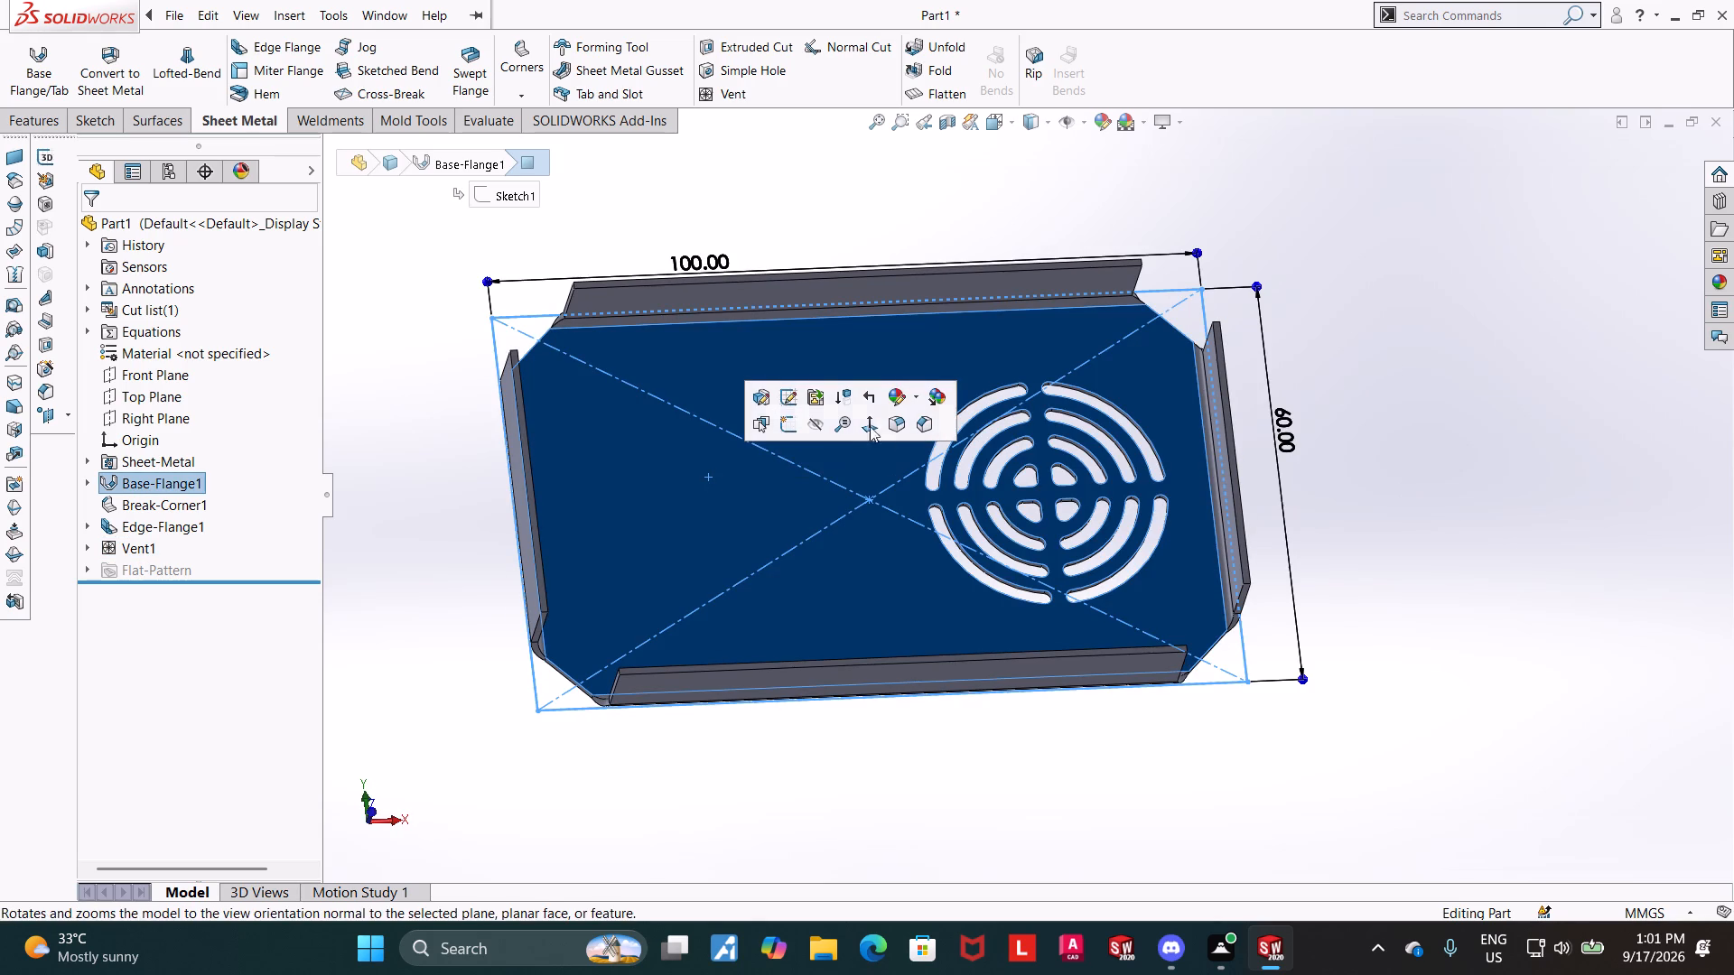
pyautogui.click(865, 424)
pyautogui.click(1623, 425)
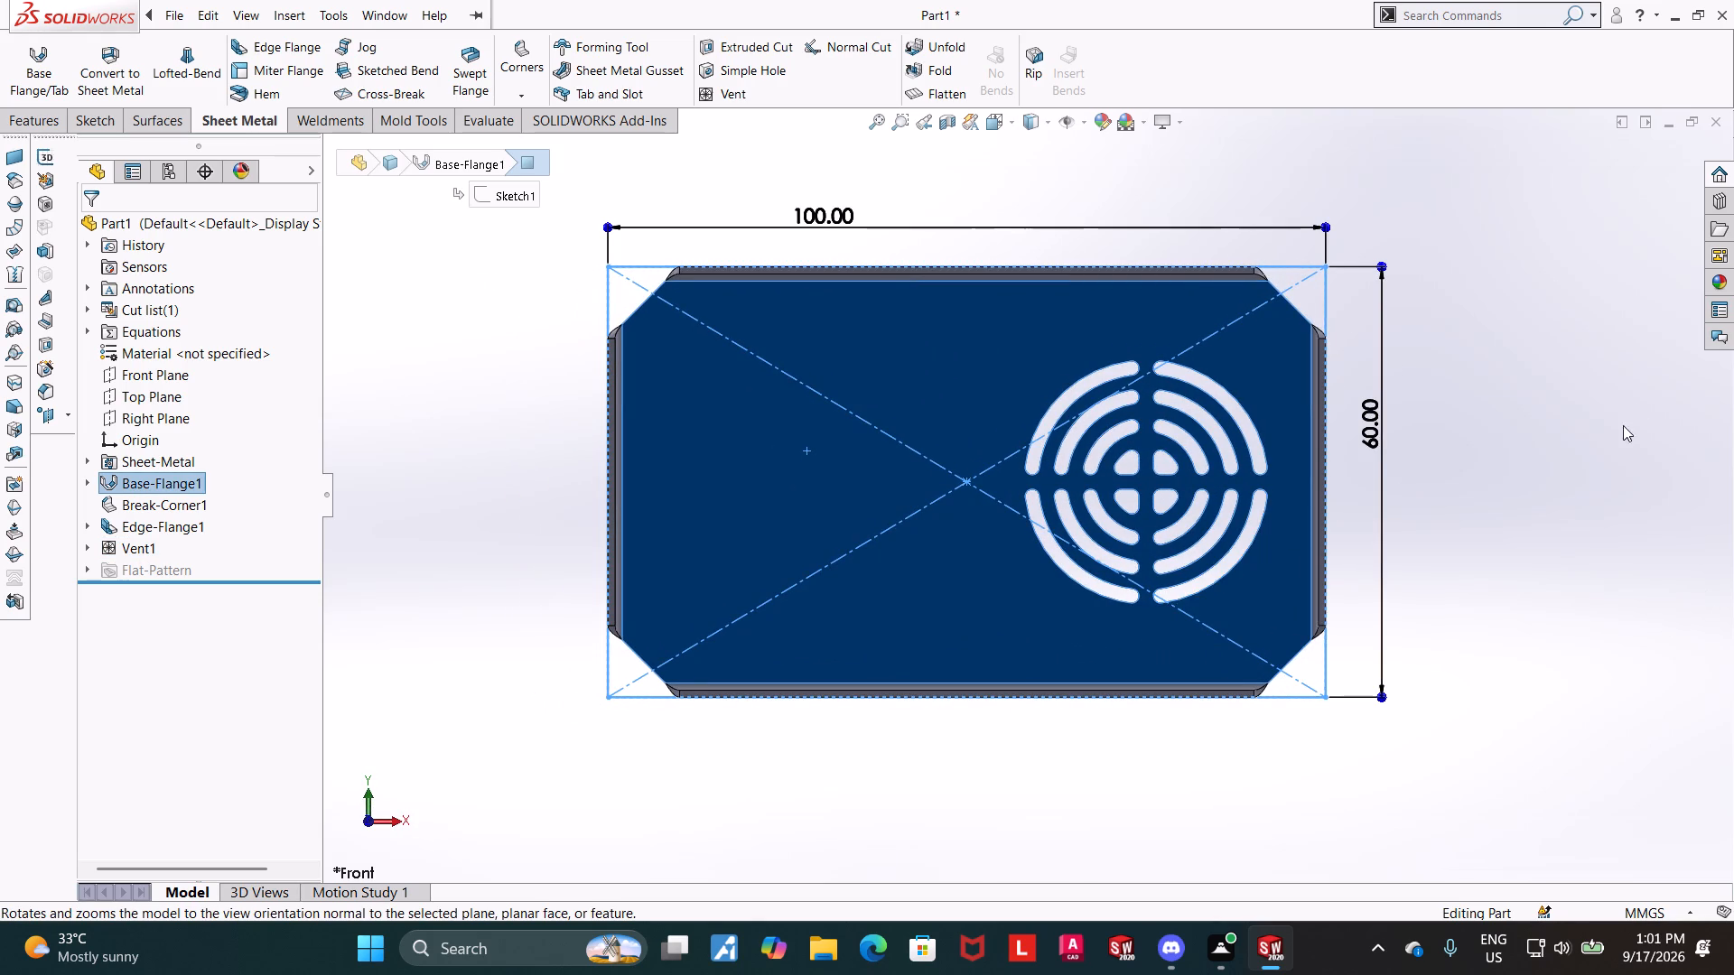
pyautogui.click(1729, 199)
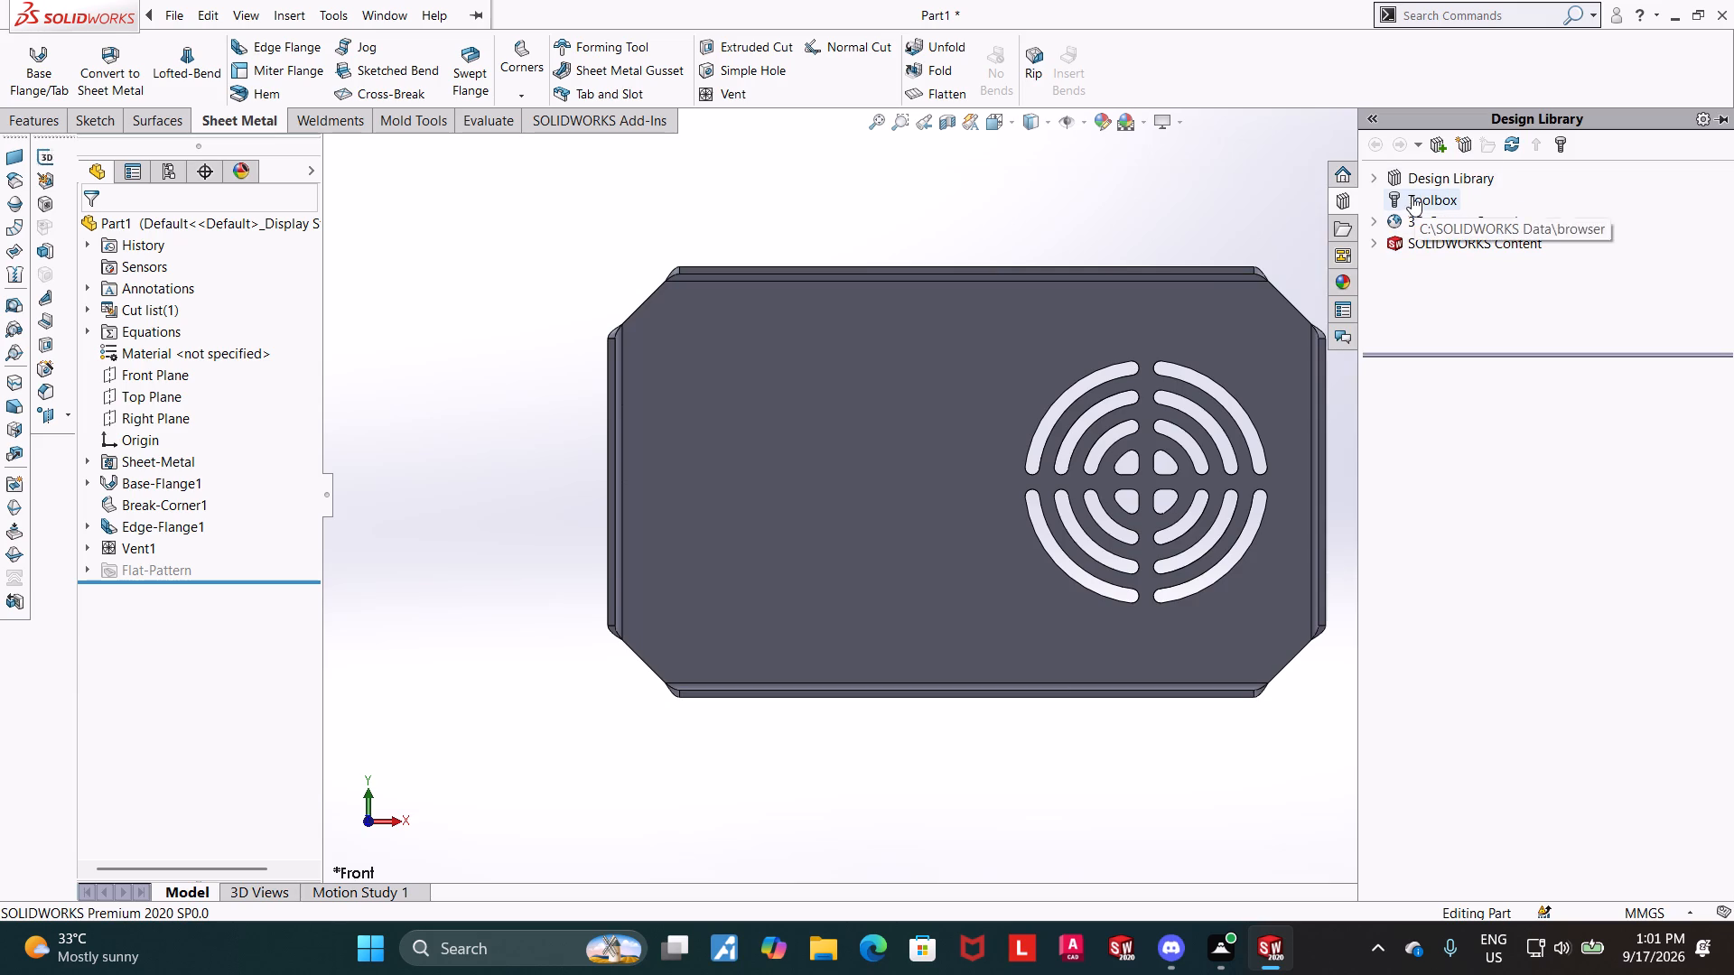
pyautogui.click(1397, 177)
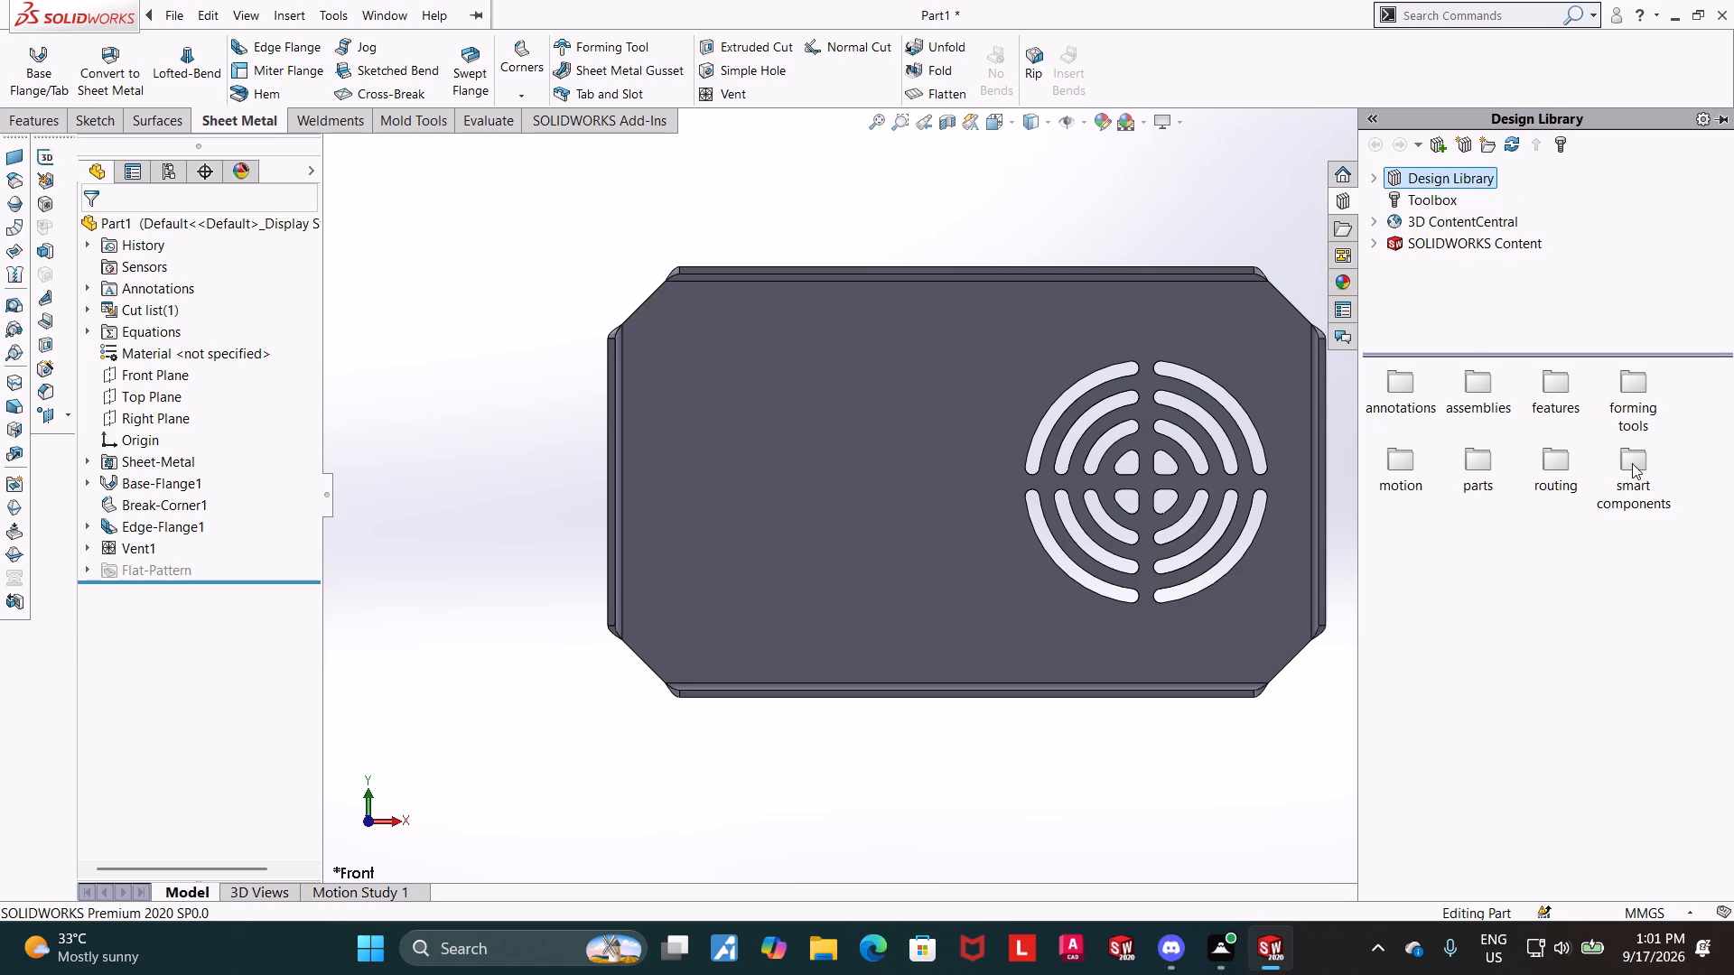
pyautogui.doubleClick(1630, 381)
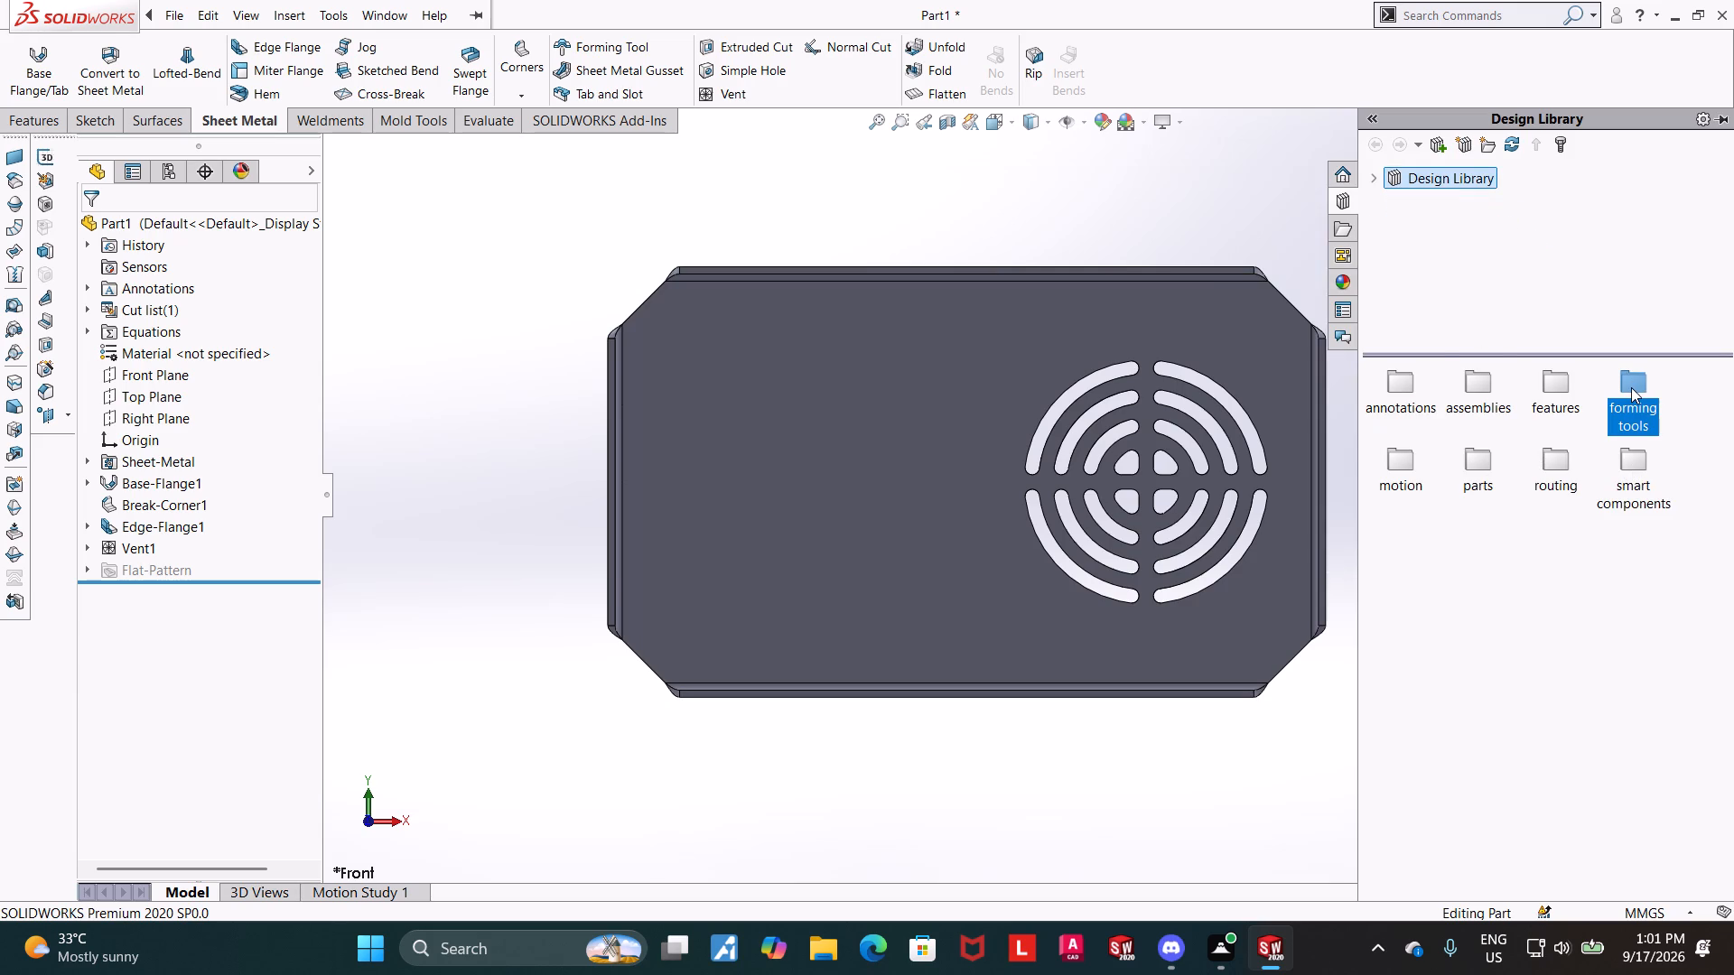
pyautogui.doubleClick(1631, 387)
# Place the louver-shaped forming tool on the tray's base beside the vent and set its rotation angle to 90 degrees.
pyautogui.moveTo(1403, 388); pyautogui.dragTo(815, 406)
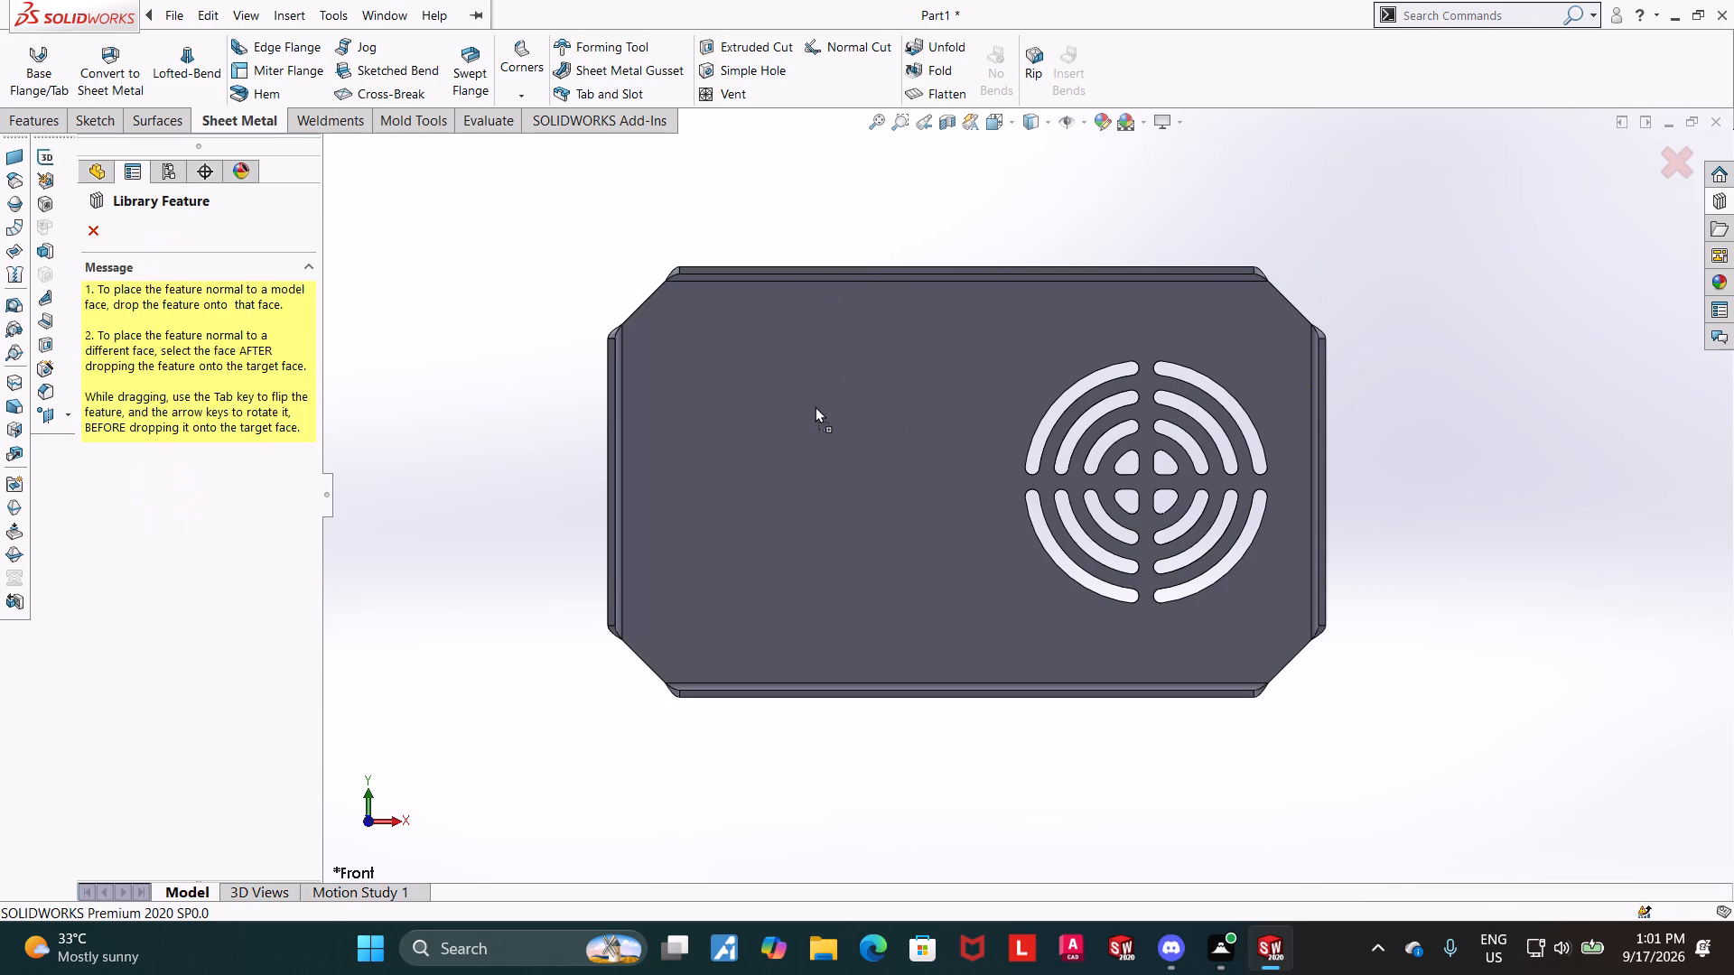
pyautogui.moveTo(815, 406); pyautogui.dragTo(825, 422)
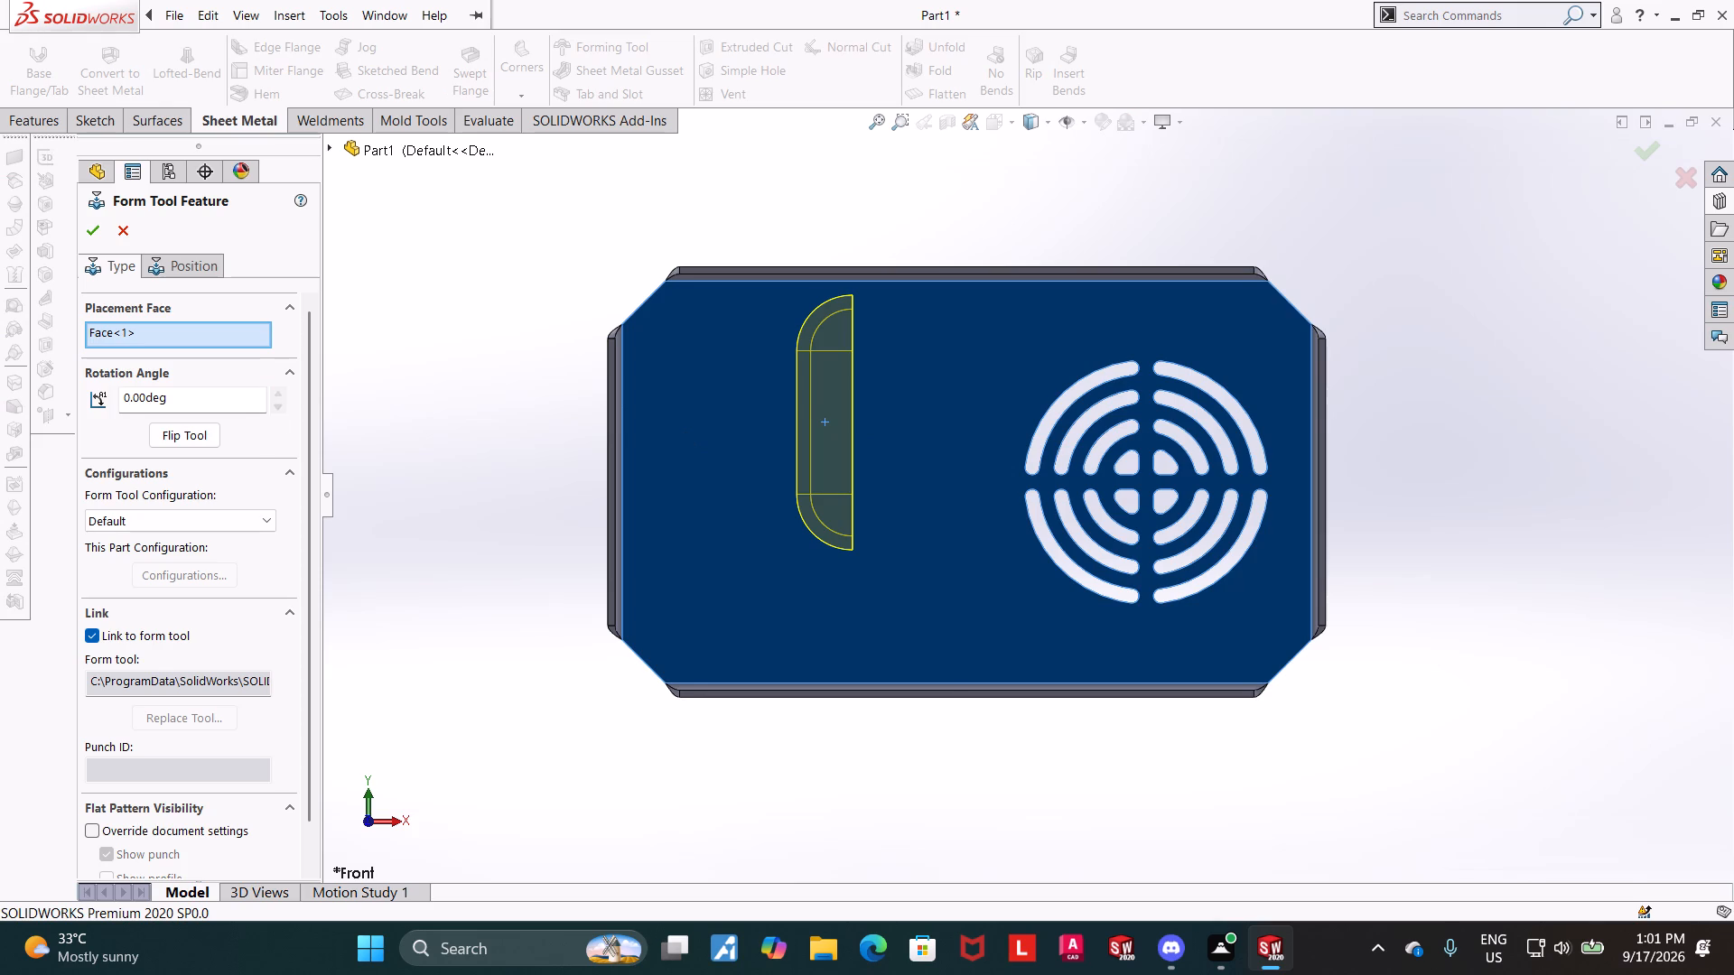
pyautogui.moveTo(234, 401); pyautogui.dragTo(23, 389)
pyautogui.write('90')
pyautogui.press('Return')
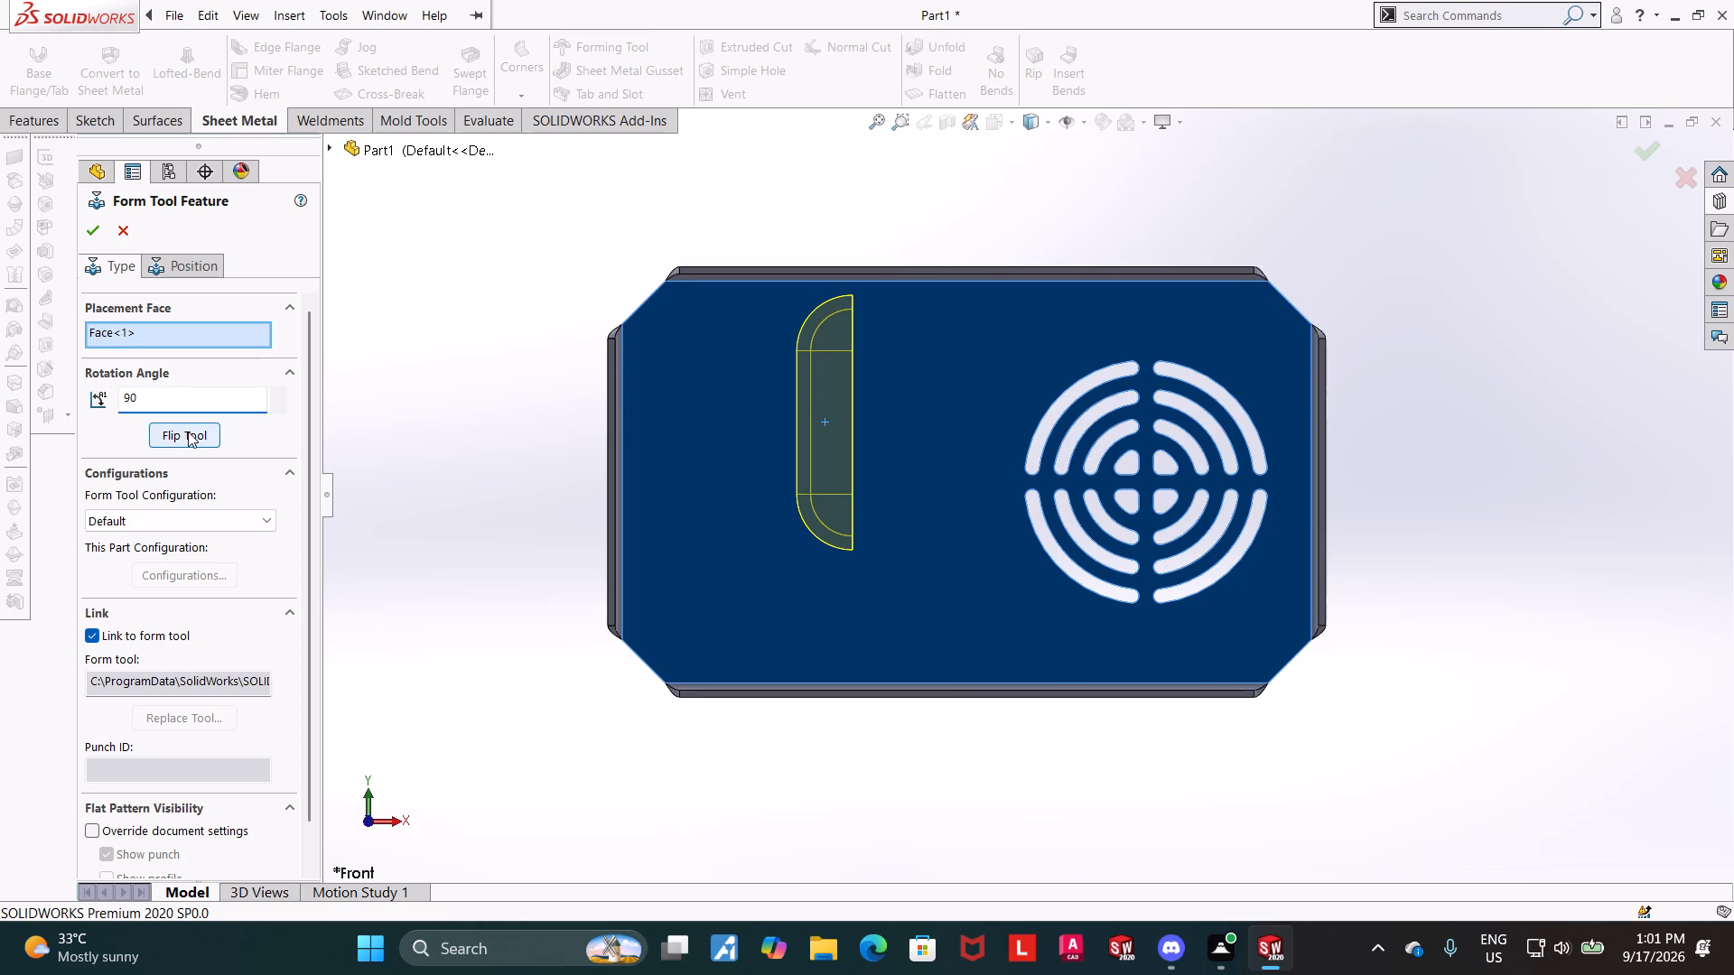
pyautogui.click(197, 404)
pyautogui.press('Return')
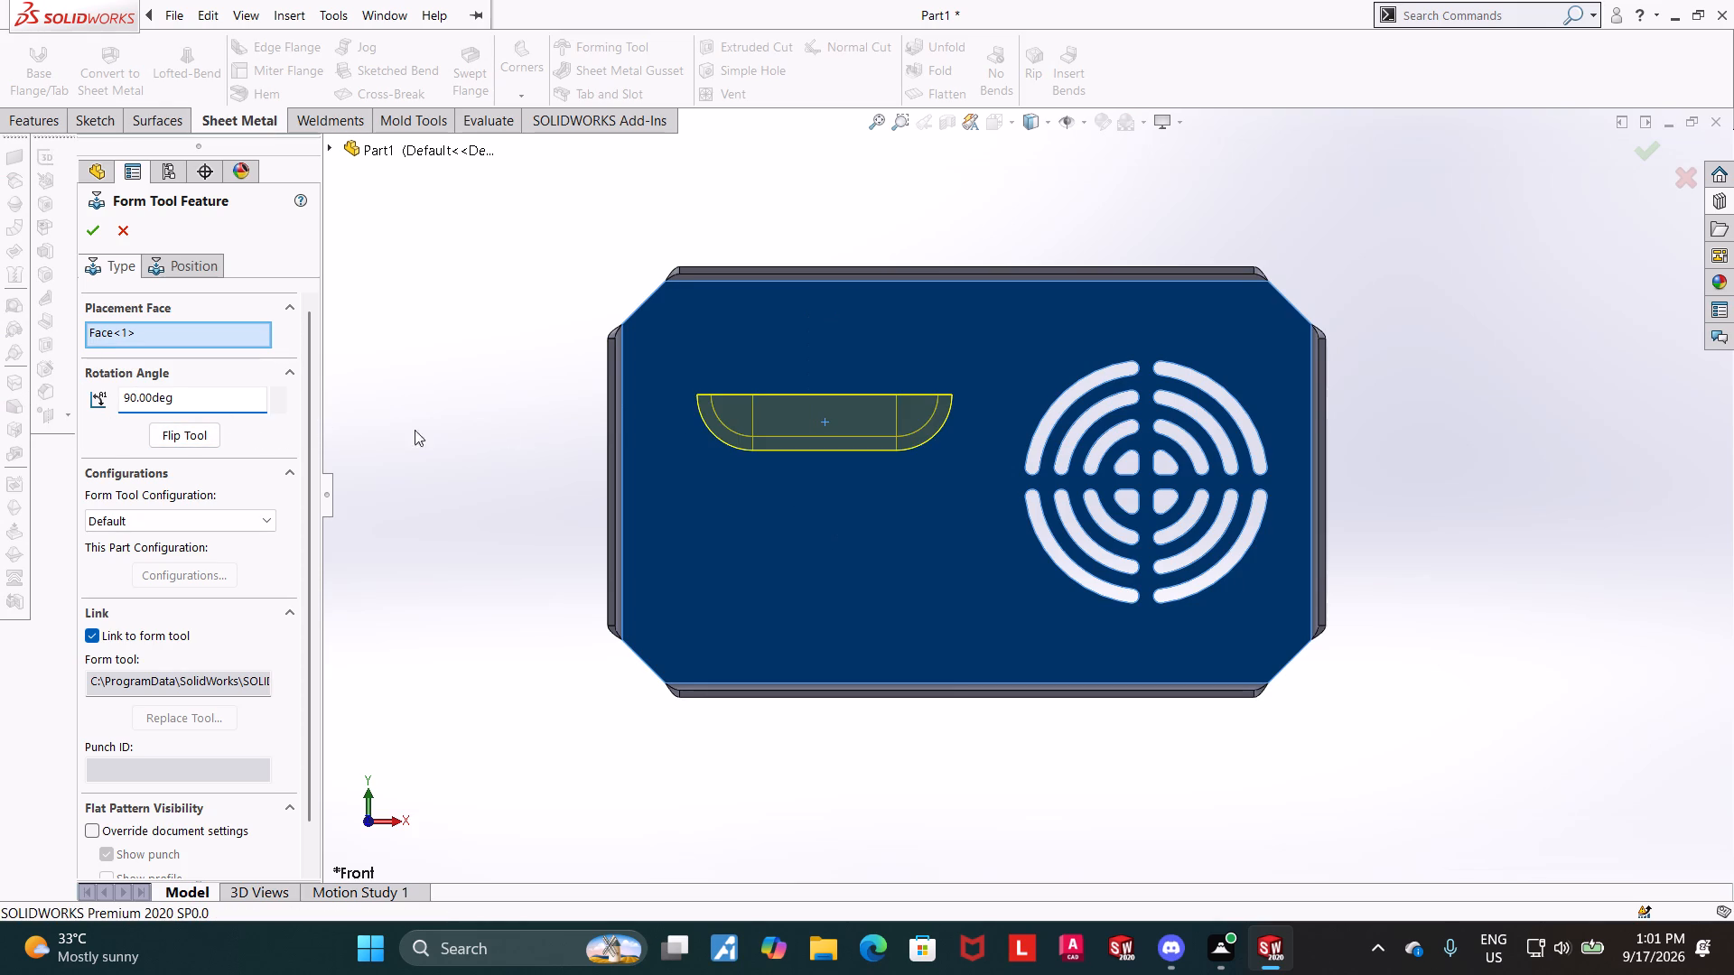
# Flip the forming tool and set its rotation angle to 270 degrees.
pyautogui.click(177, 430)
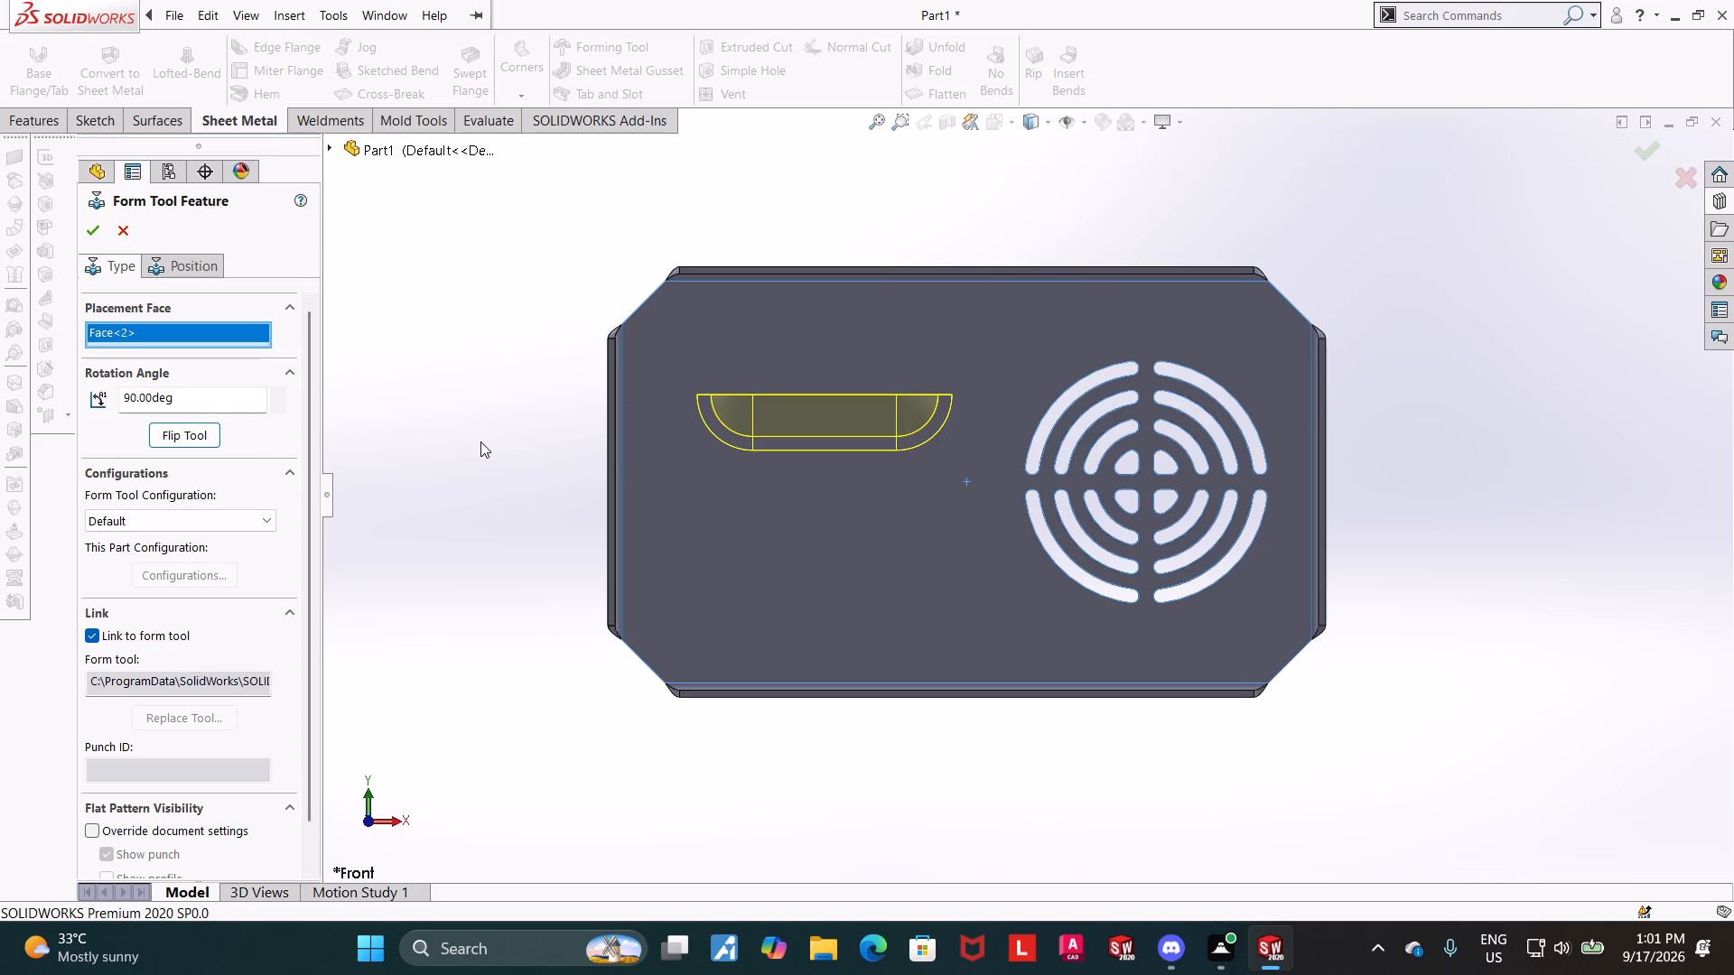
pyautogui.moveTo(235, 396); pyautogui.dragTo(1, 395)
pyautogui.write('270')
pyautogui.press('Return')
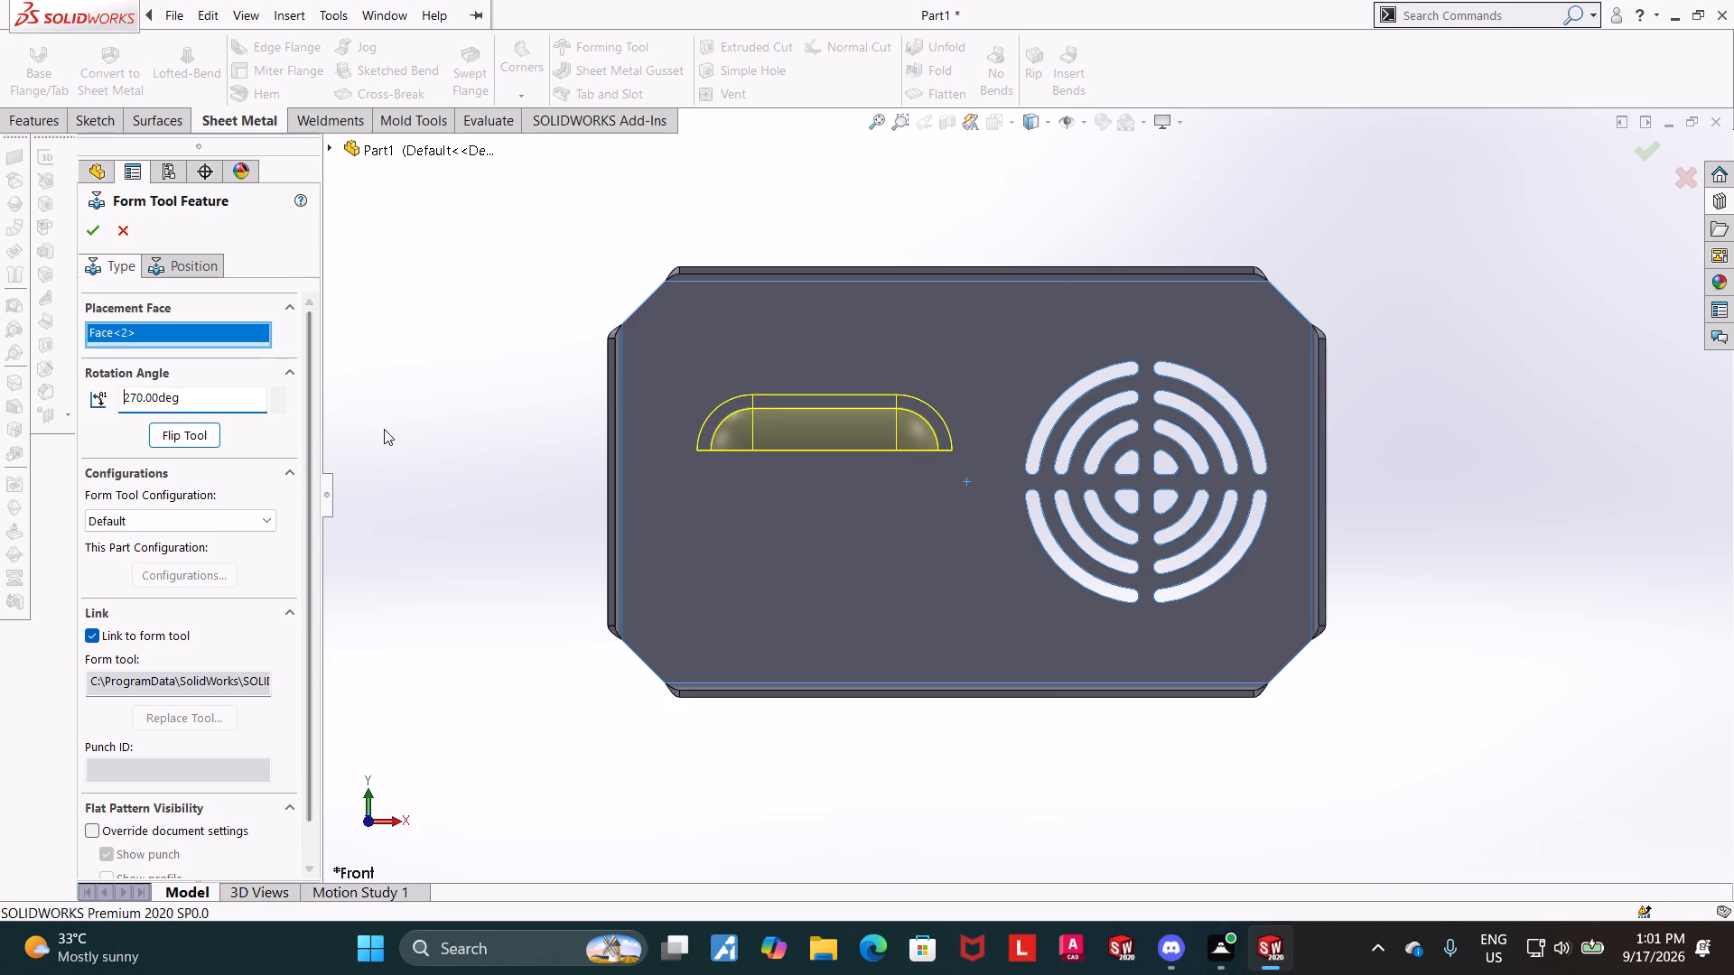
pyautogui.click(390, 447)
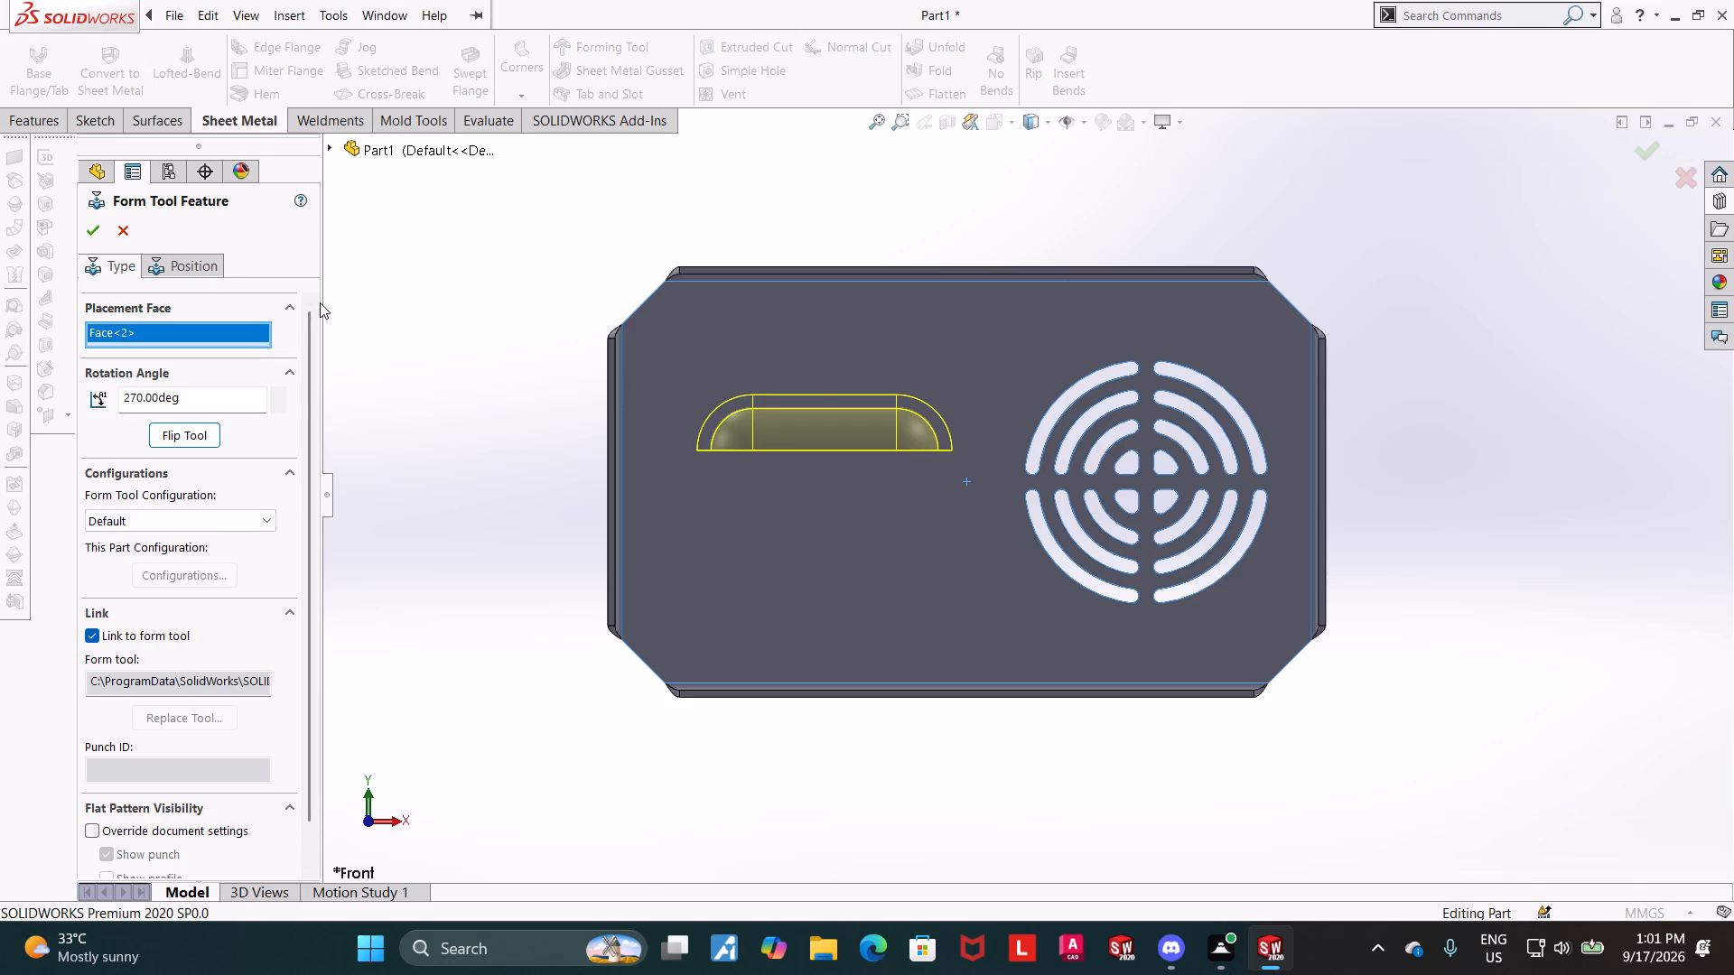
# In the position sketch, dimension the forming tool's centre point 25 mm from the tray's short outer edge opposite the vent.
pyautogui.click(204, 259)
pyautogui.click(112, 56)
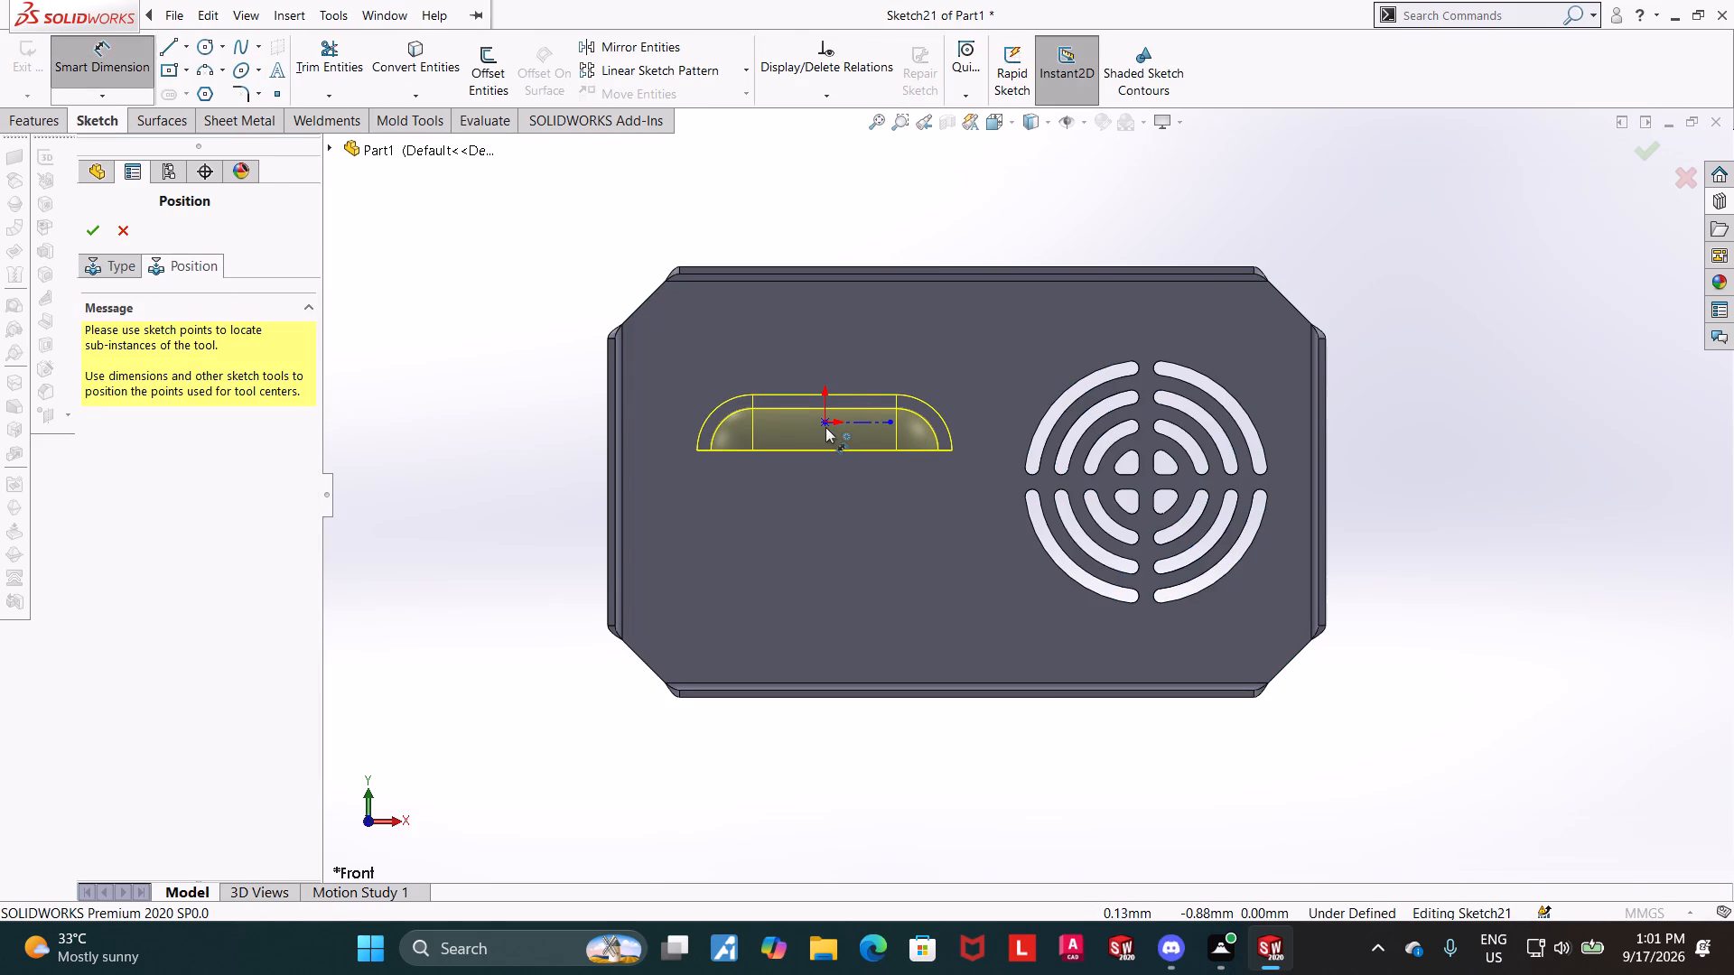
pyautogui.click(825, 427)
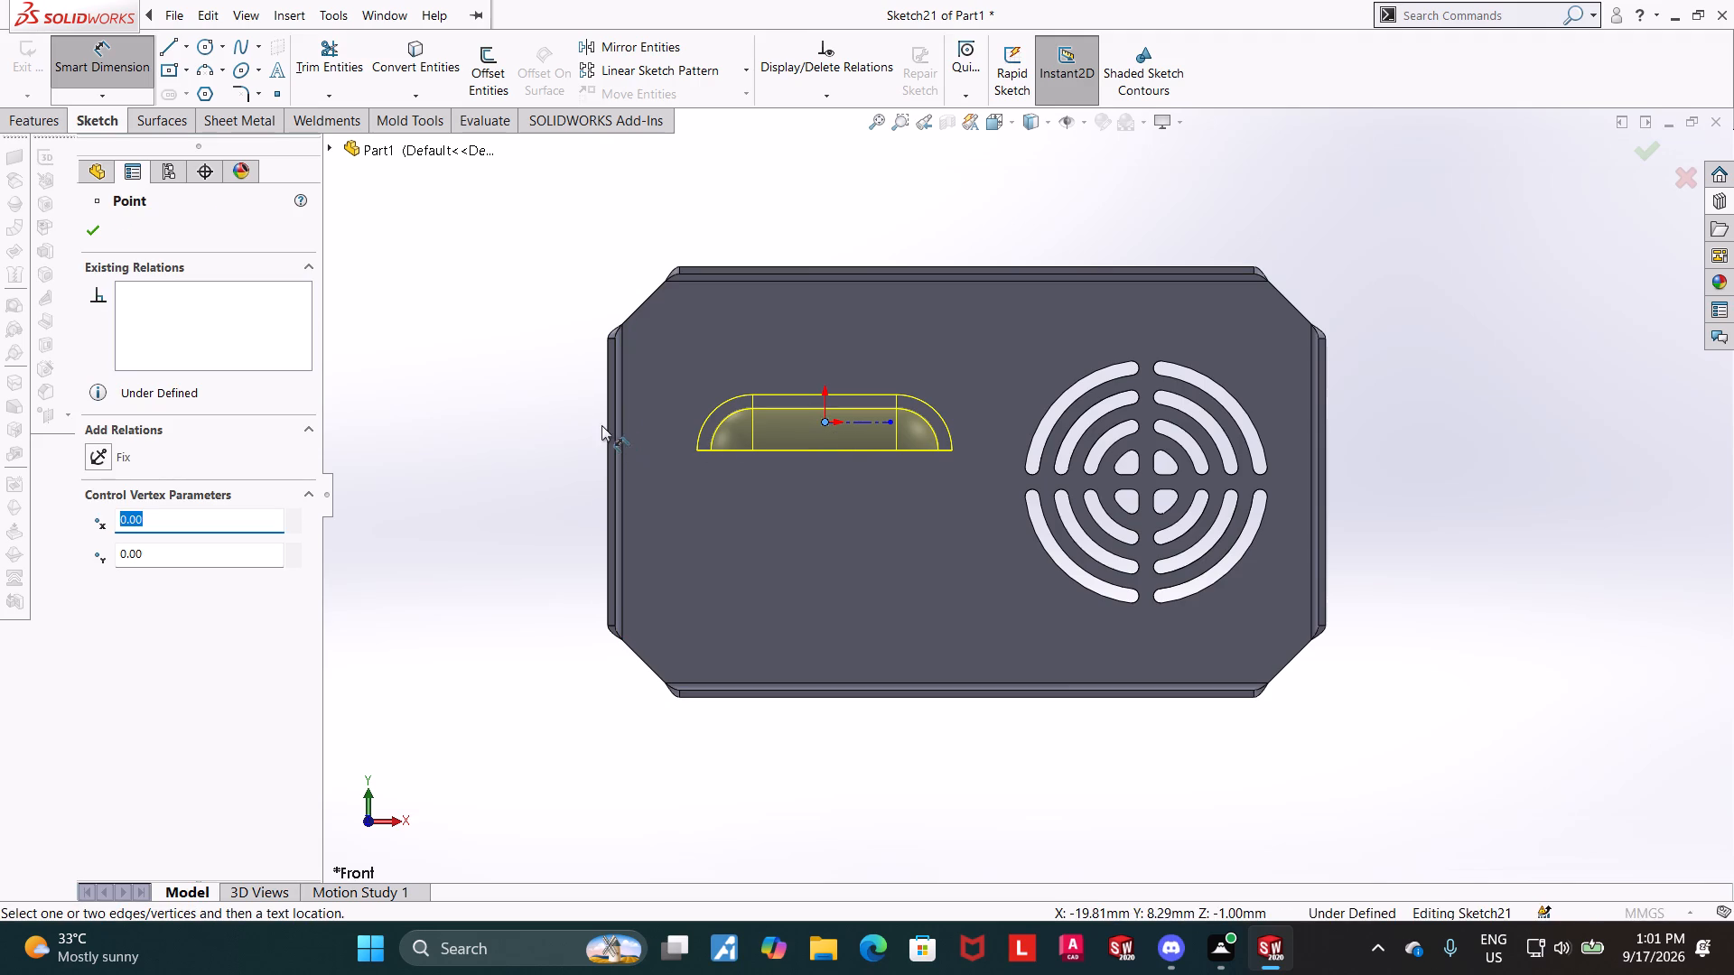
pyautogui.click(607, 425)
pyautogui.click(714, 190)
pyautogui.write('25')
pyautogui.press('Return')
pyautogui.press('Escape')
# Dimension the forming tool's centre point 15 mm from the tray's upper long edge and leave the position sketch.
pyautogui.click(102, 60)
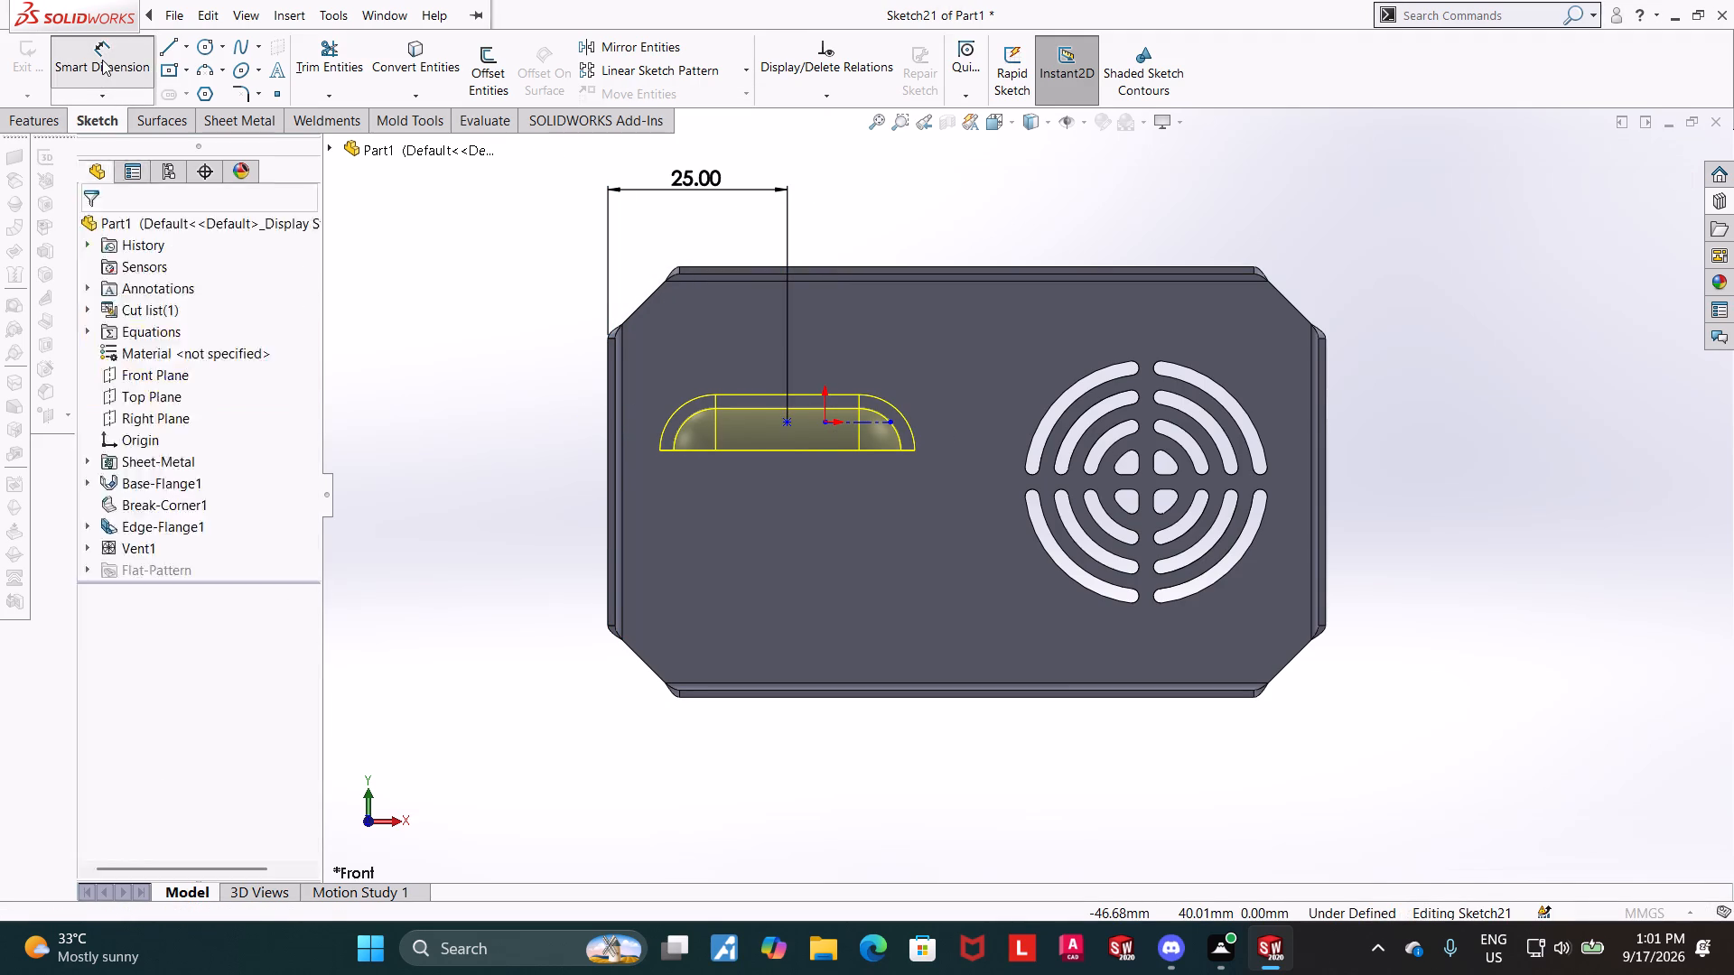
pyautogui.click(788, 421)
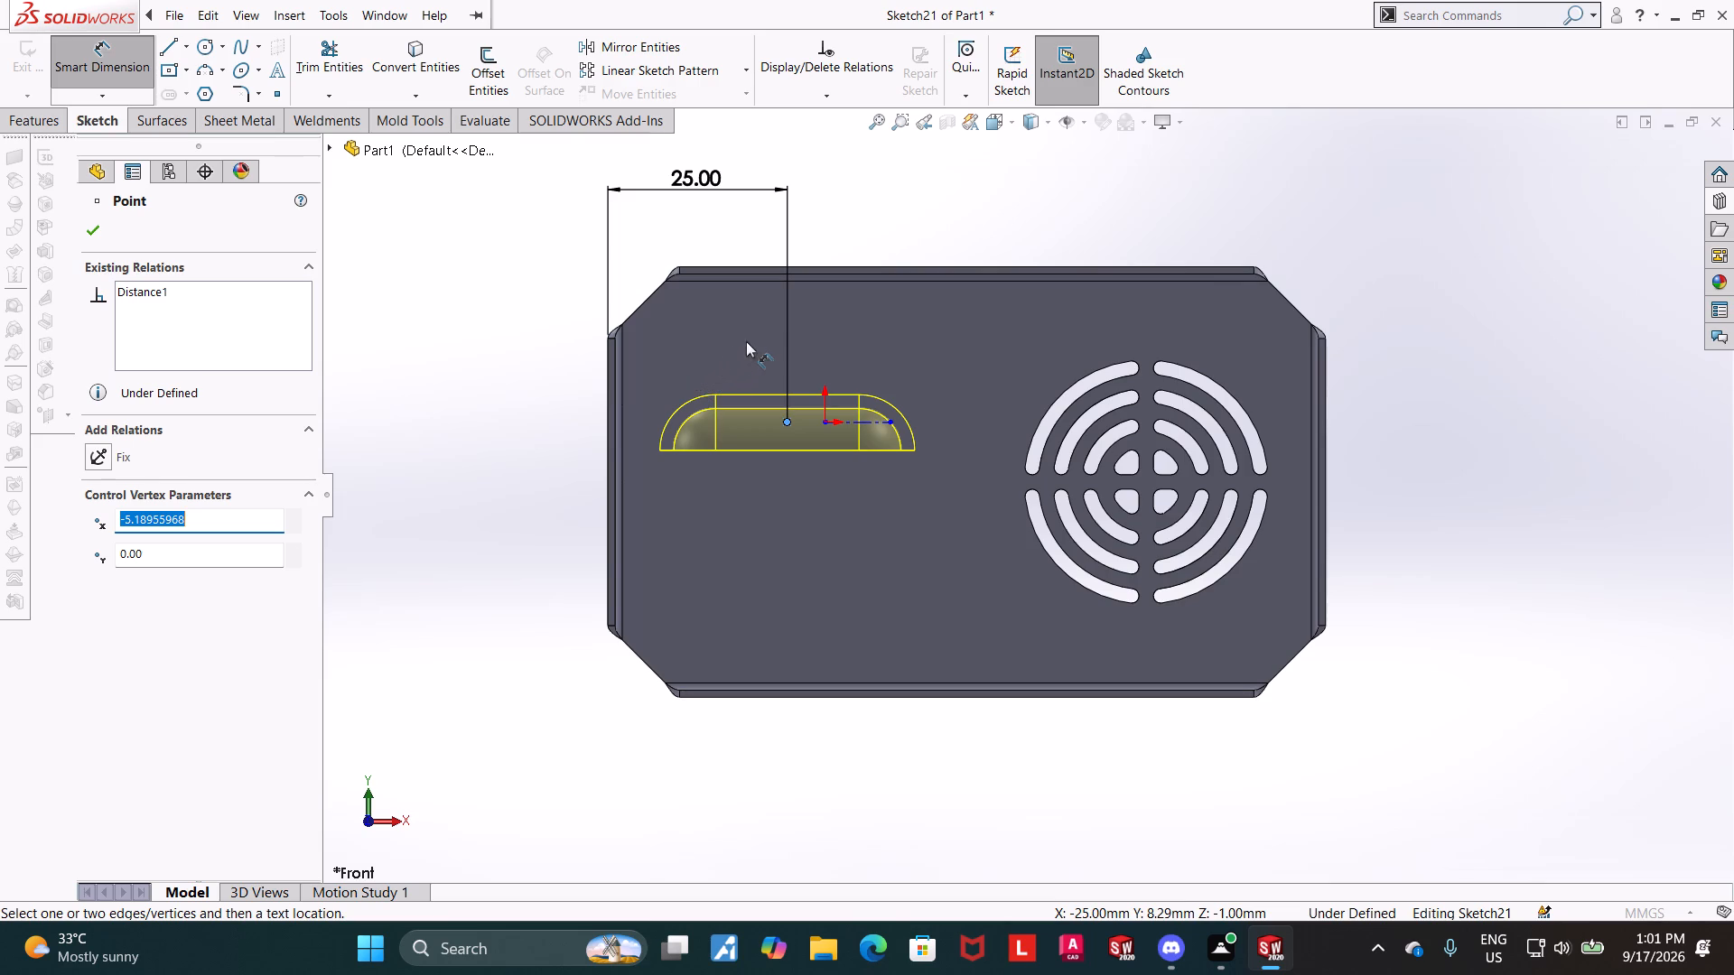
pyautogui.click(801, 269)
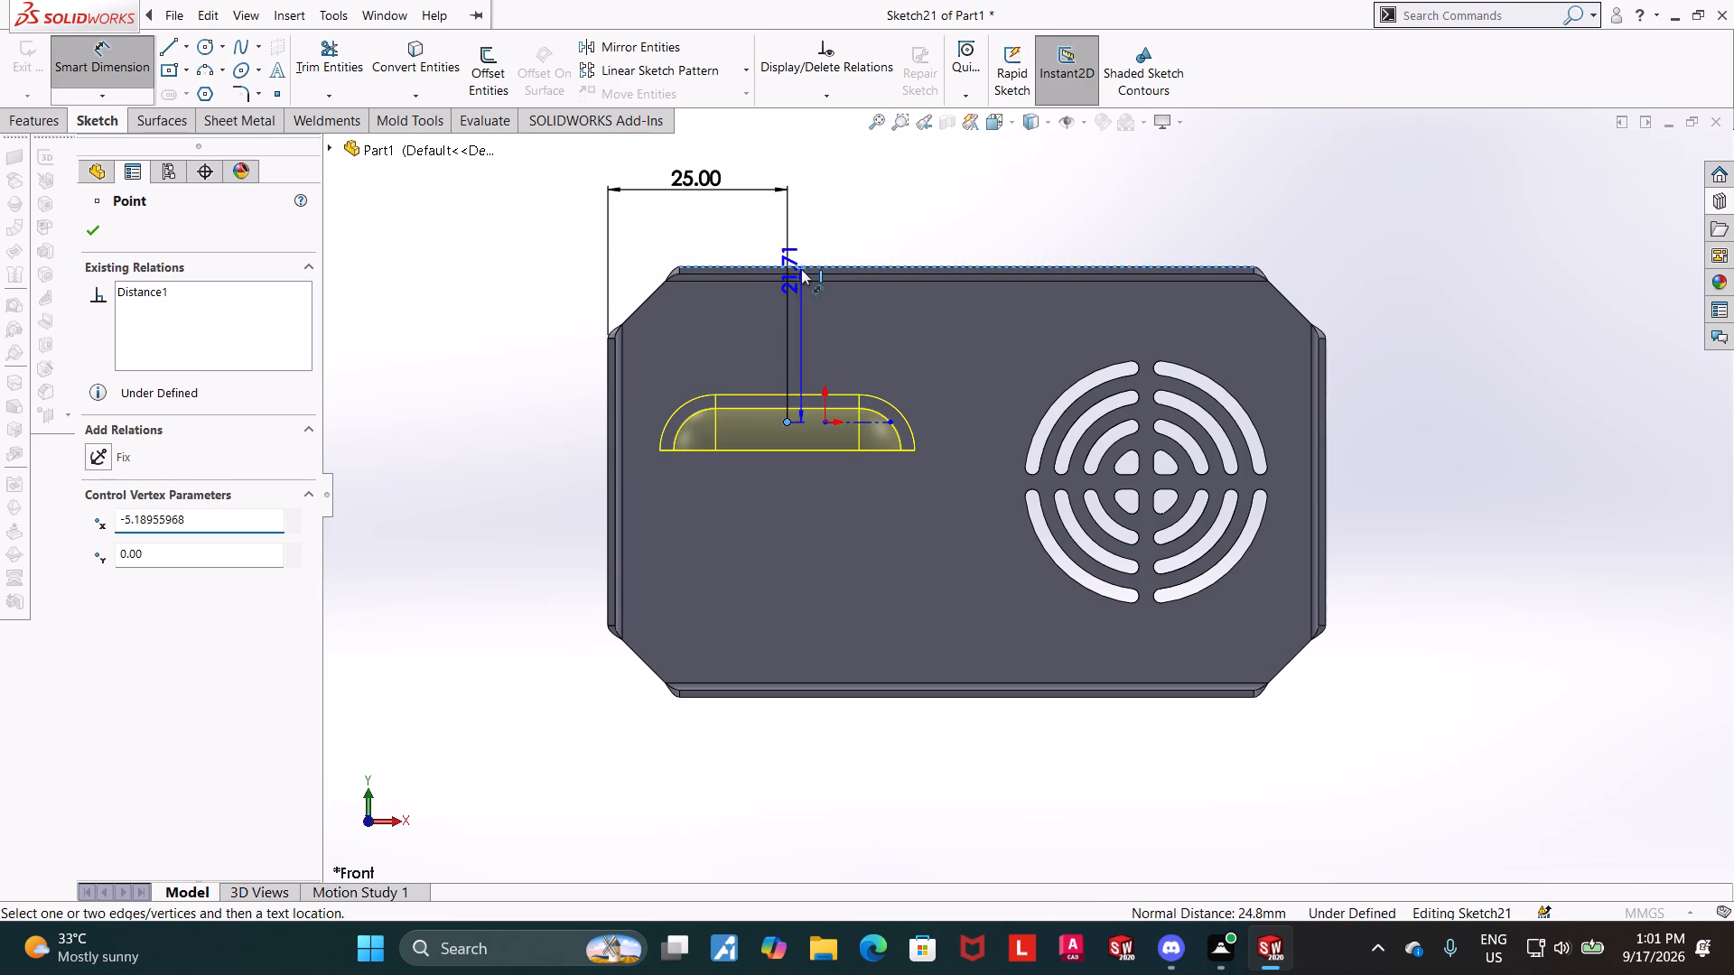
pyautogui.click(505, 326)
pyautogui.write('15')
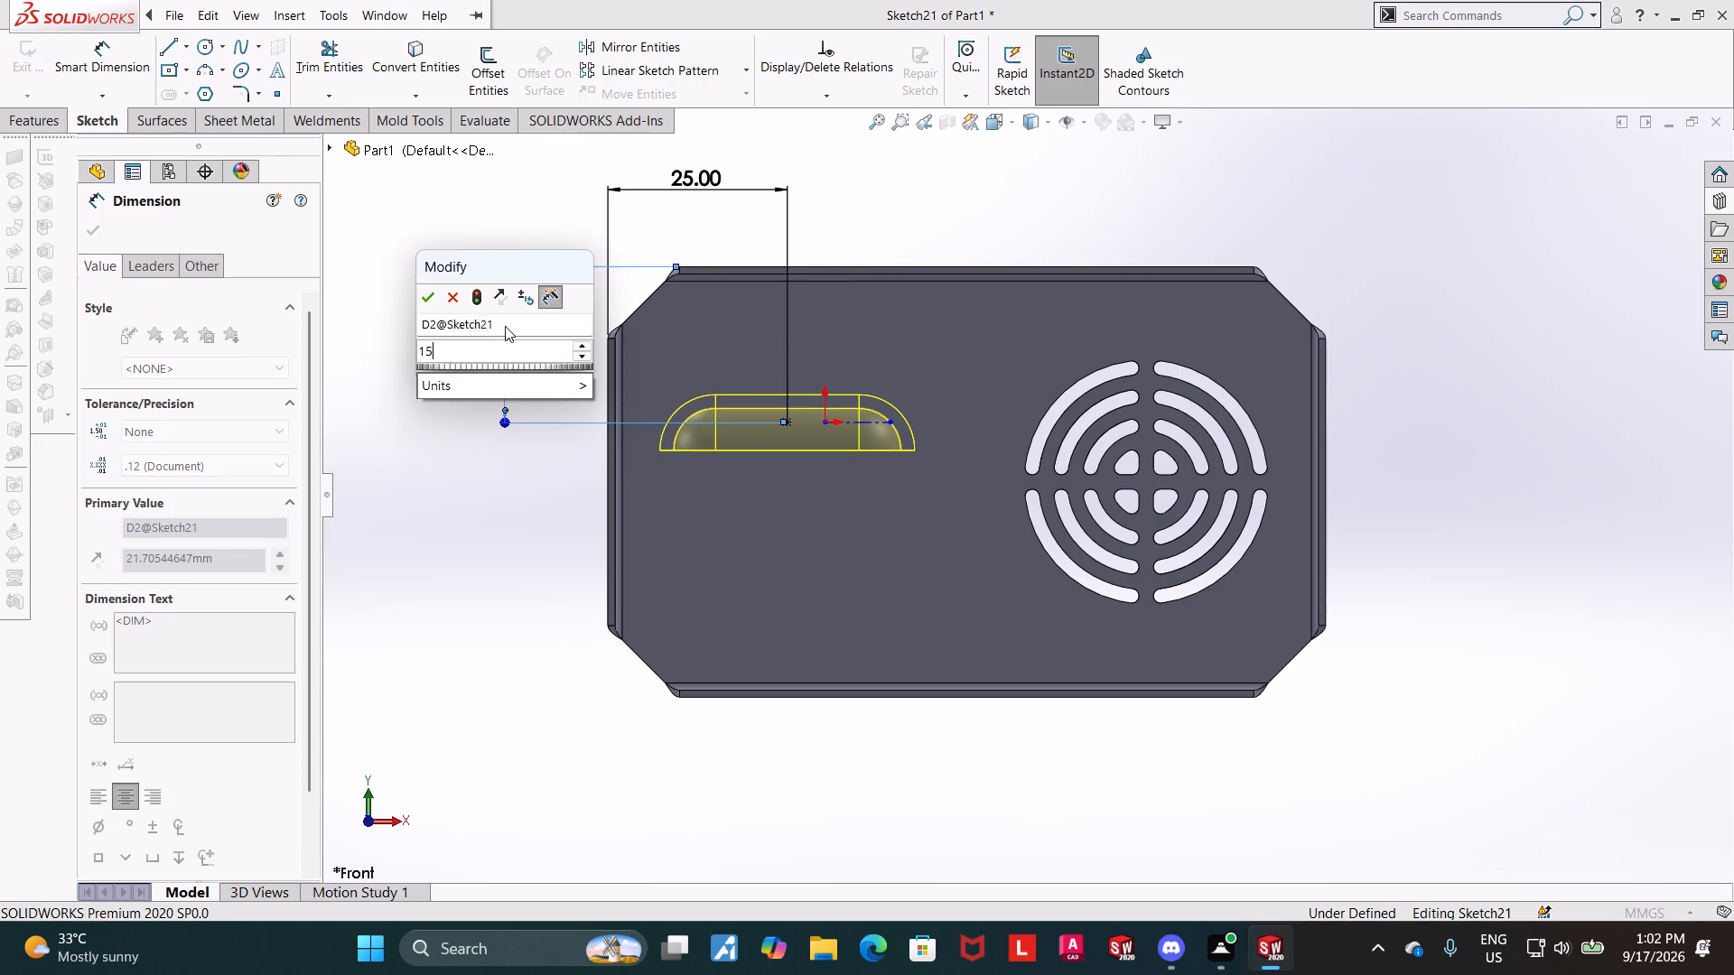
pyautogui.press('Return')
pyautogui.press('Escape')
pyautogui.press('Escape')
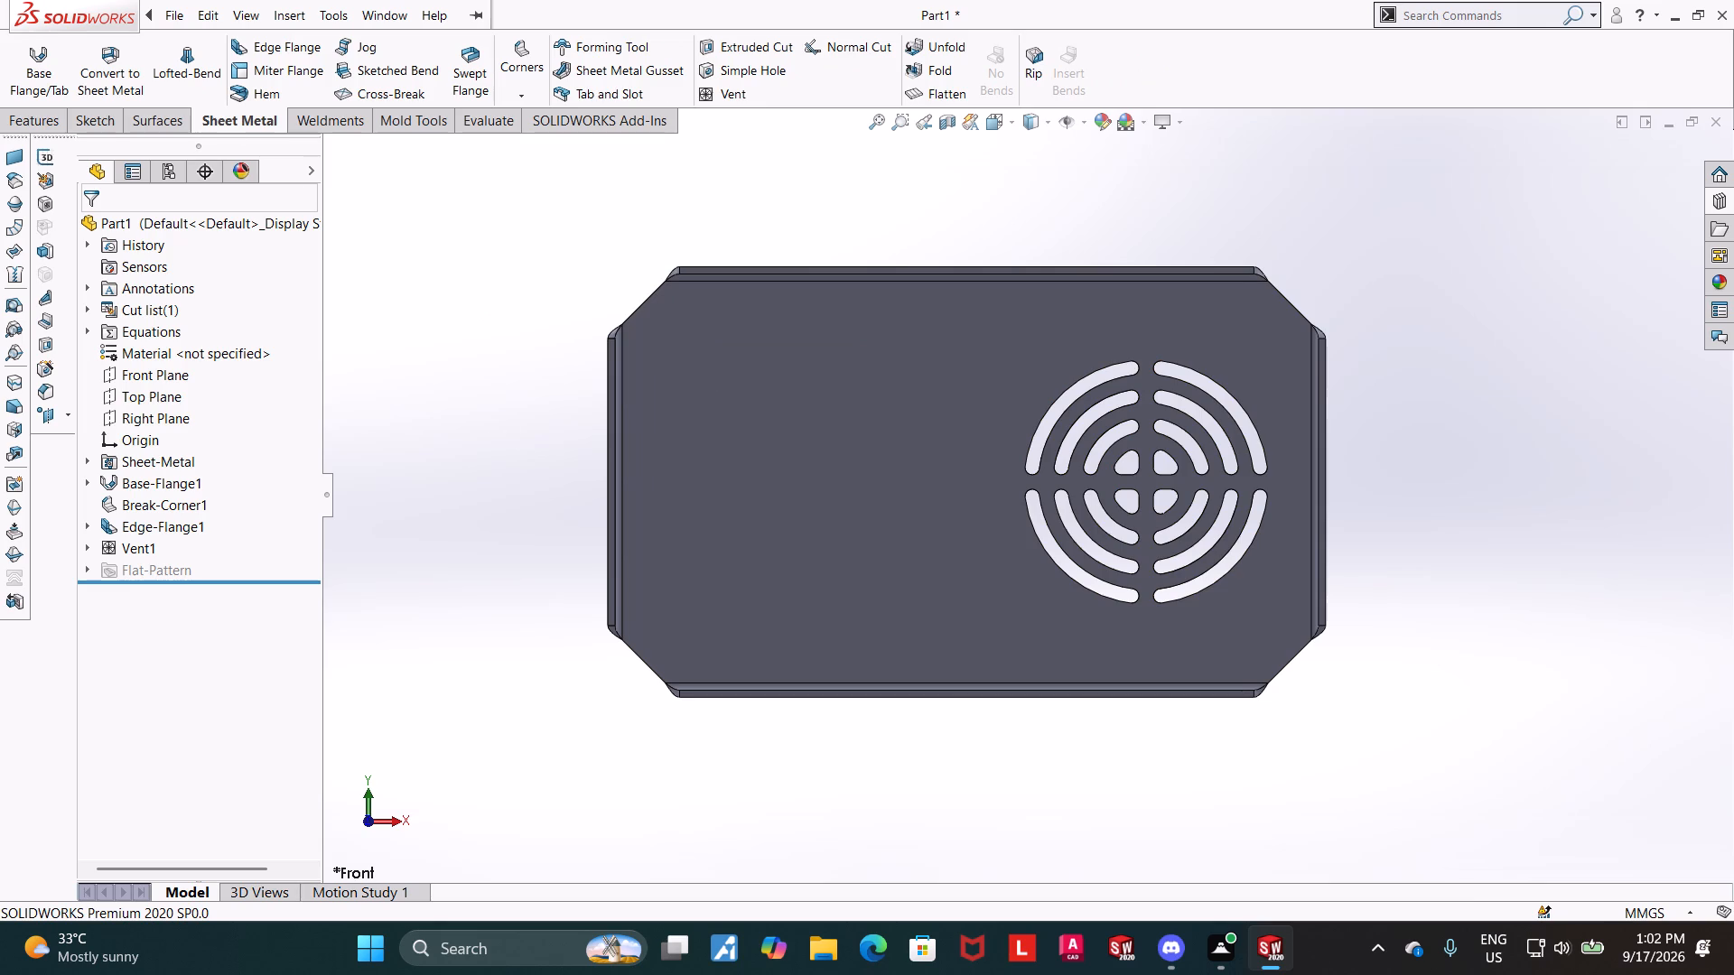
# Place the louver-shaped forming tool on the base beside the vent again and set its rotation angle to 270 degrees.
pyautogui.click(1728, 207)
pyautogui.moveTo(1407, 377); pyautogui.dragTo(792, 389)
pyautogui.moveTo(190, 399); pyautogui.dragTo(187, 399)
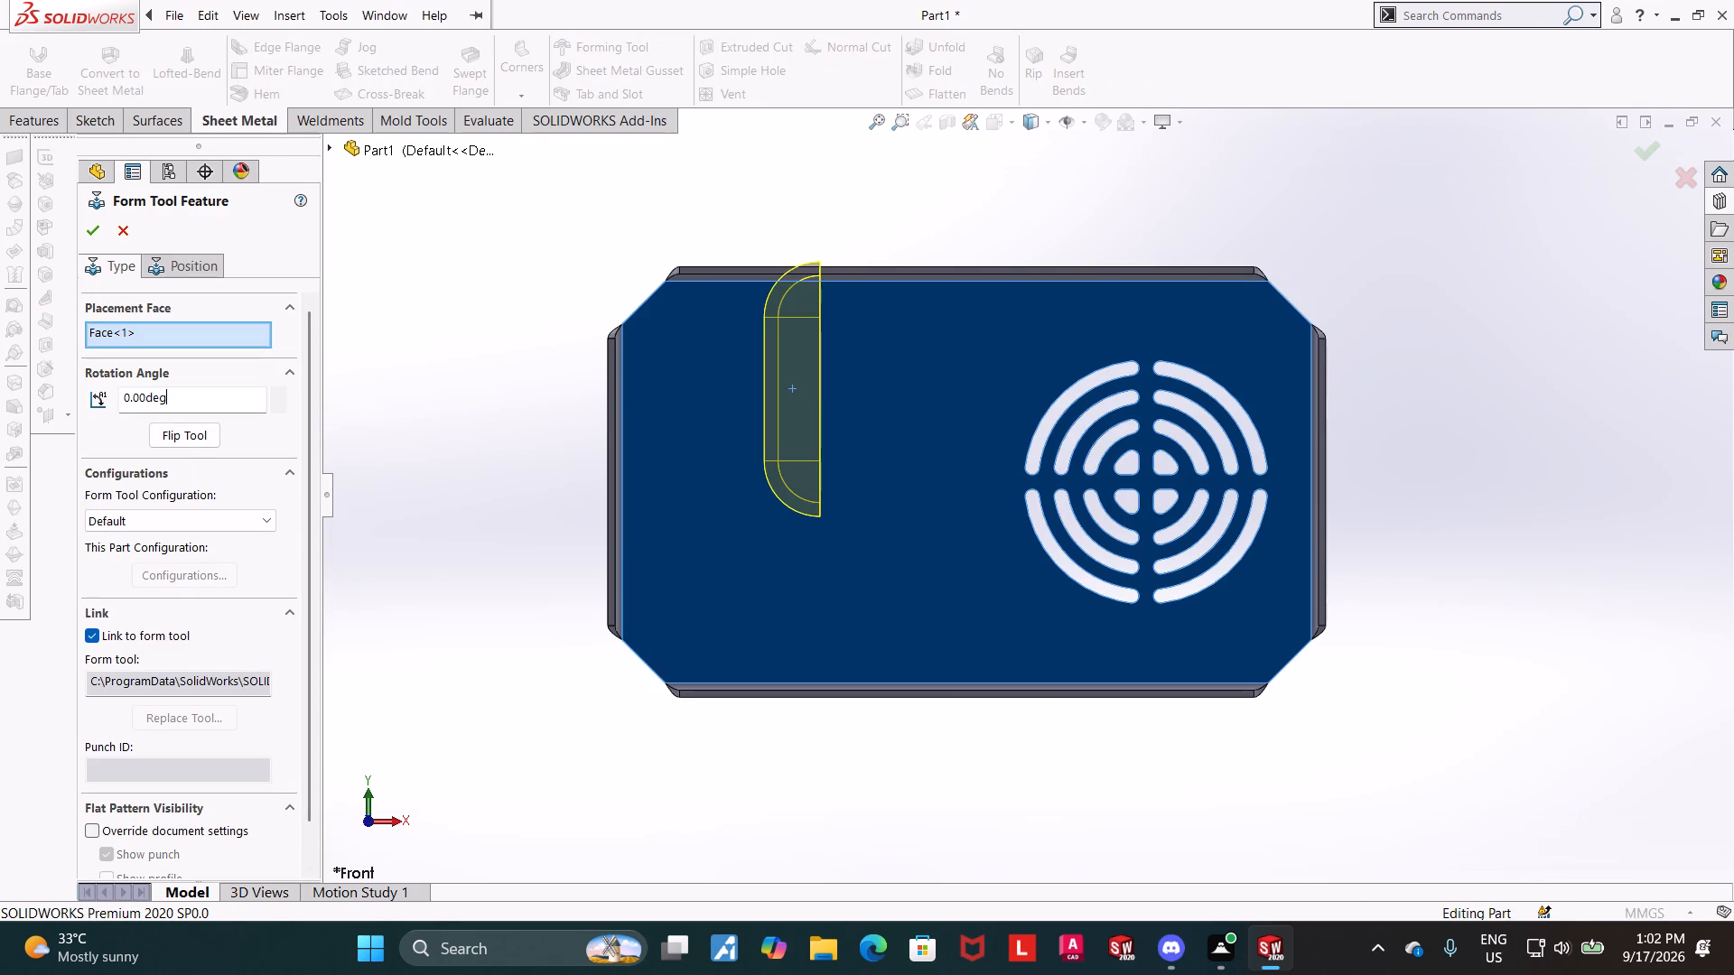
pyautogui.moveTo(187, 399); pyautogui.dragTo(50, 394)
pyautogui.write('270')
pyautogui.press('Return')
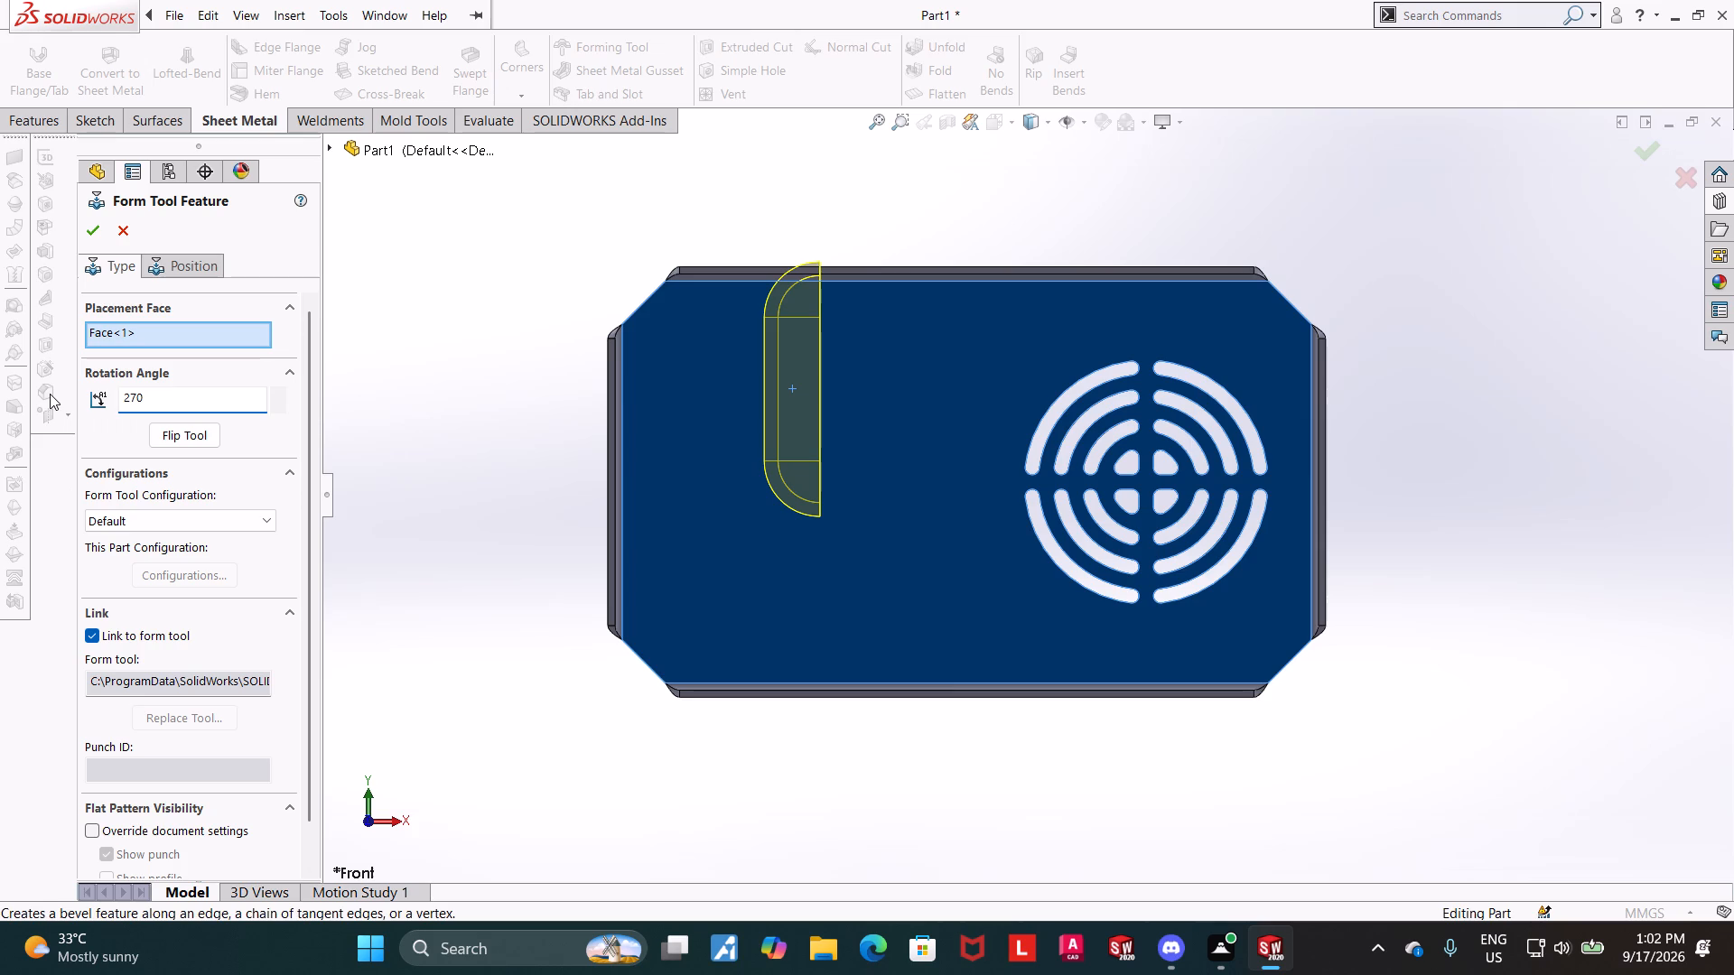
pyautogui.click(222, 402)
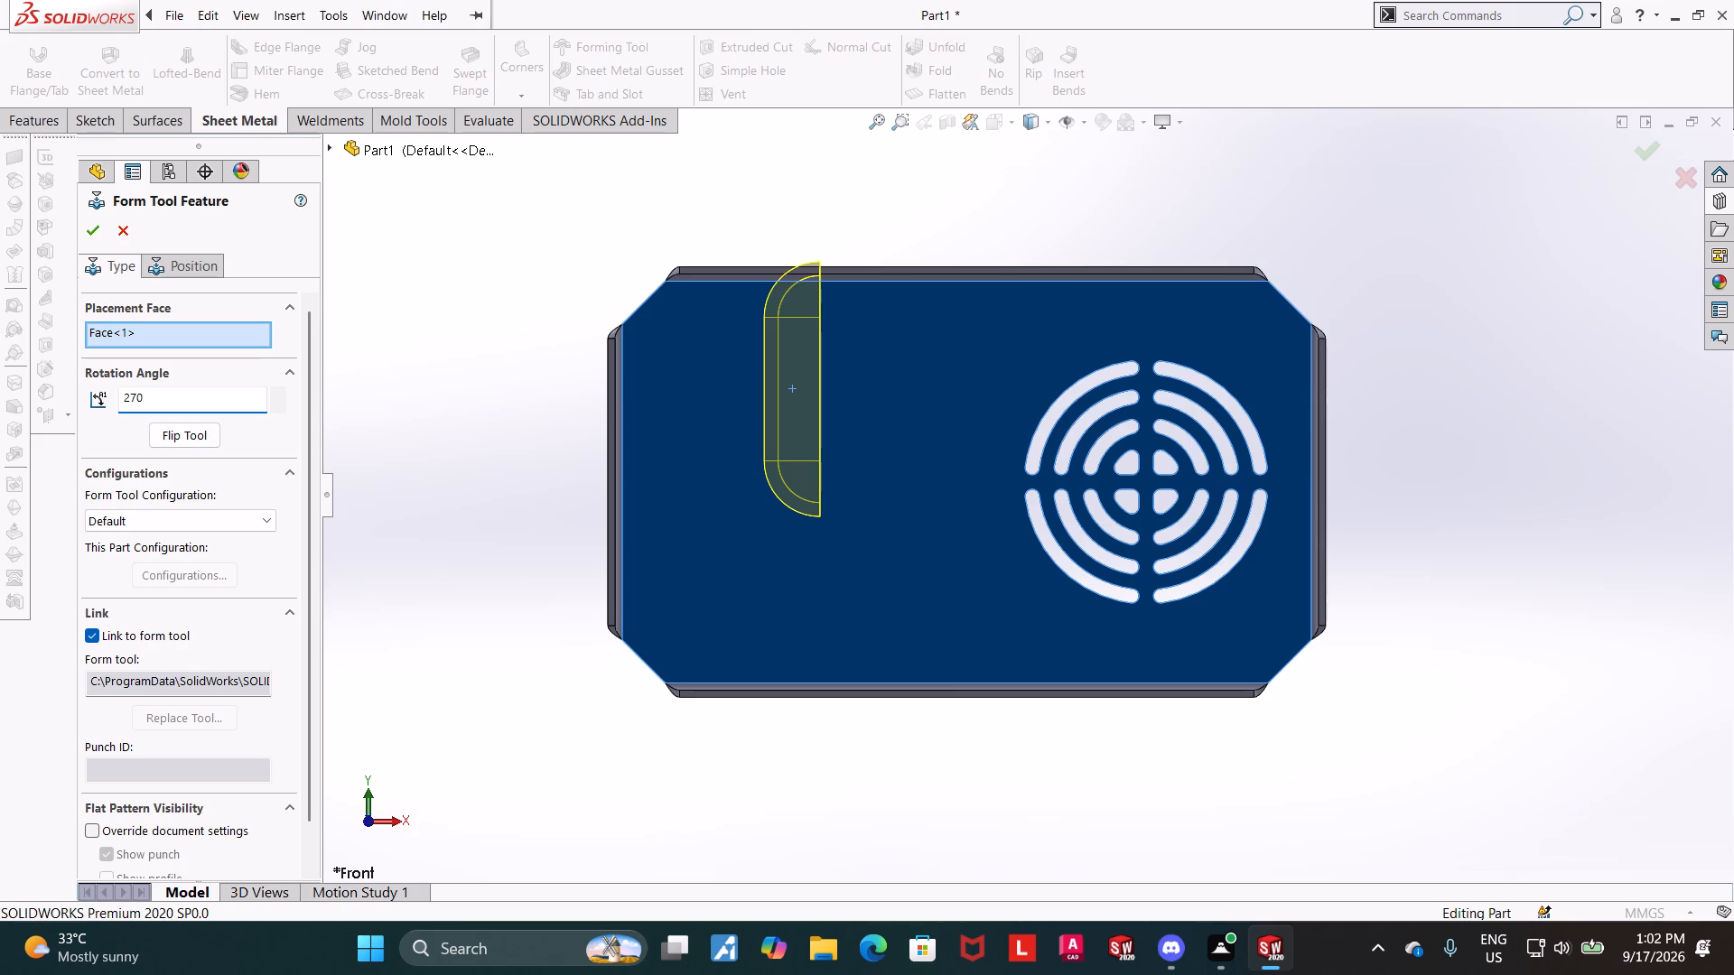
pyautogui.press('Return')
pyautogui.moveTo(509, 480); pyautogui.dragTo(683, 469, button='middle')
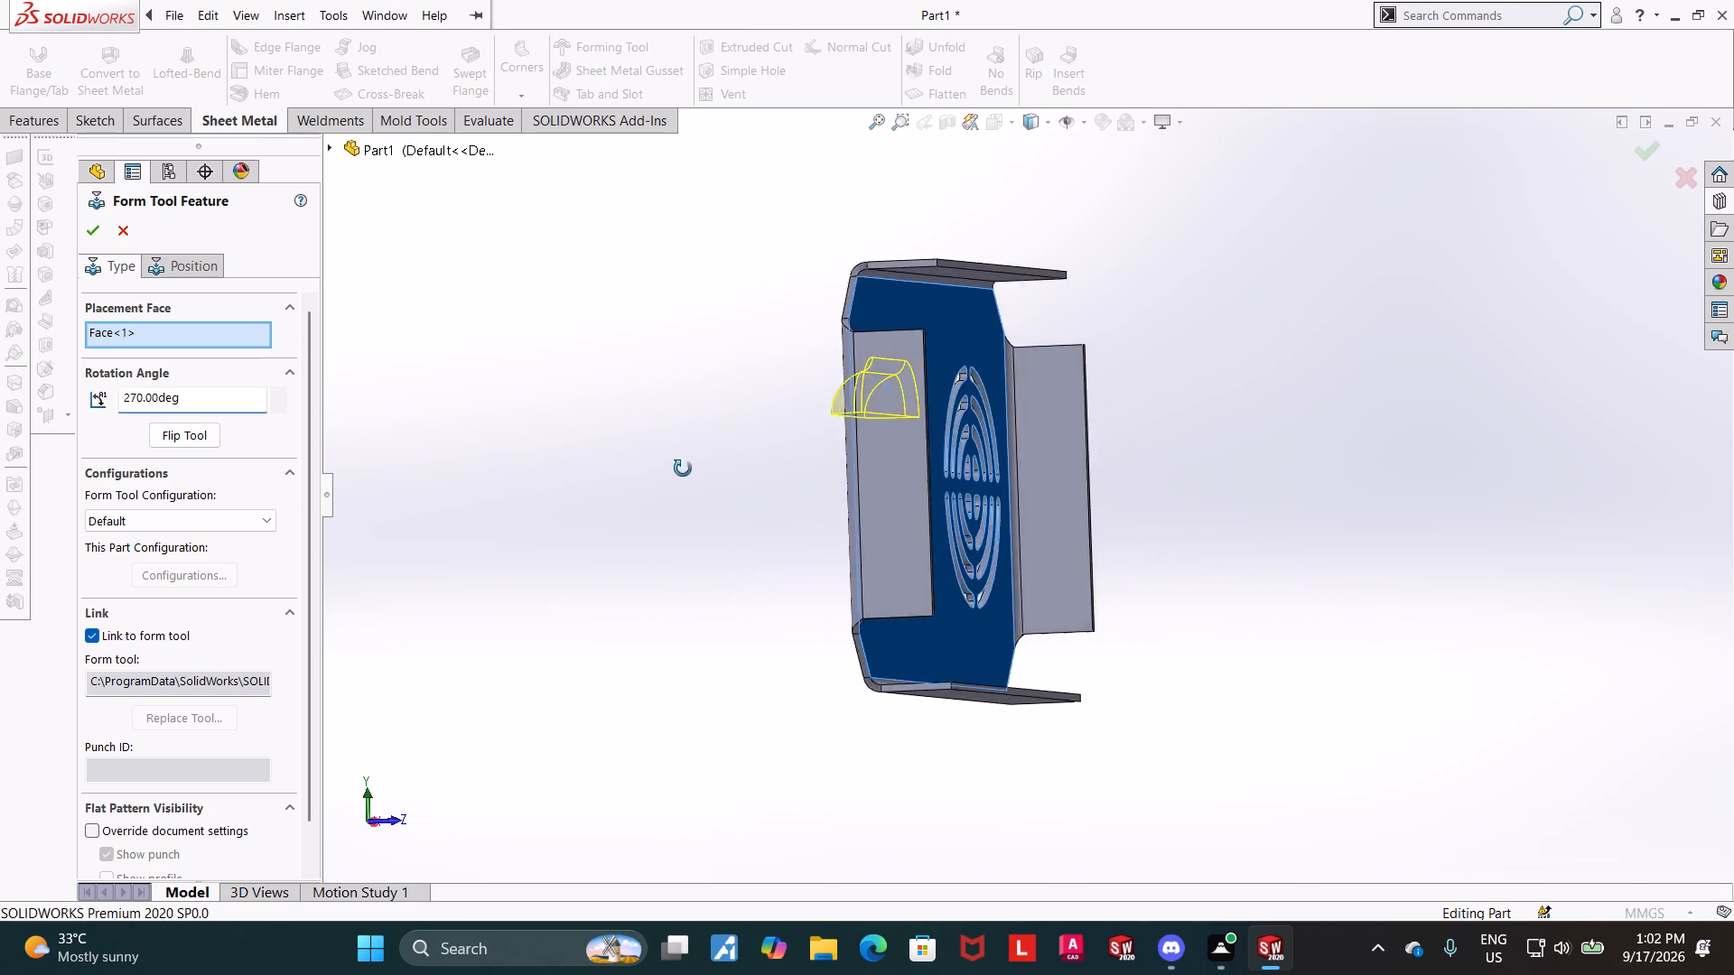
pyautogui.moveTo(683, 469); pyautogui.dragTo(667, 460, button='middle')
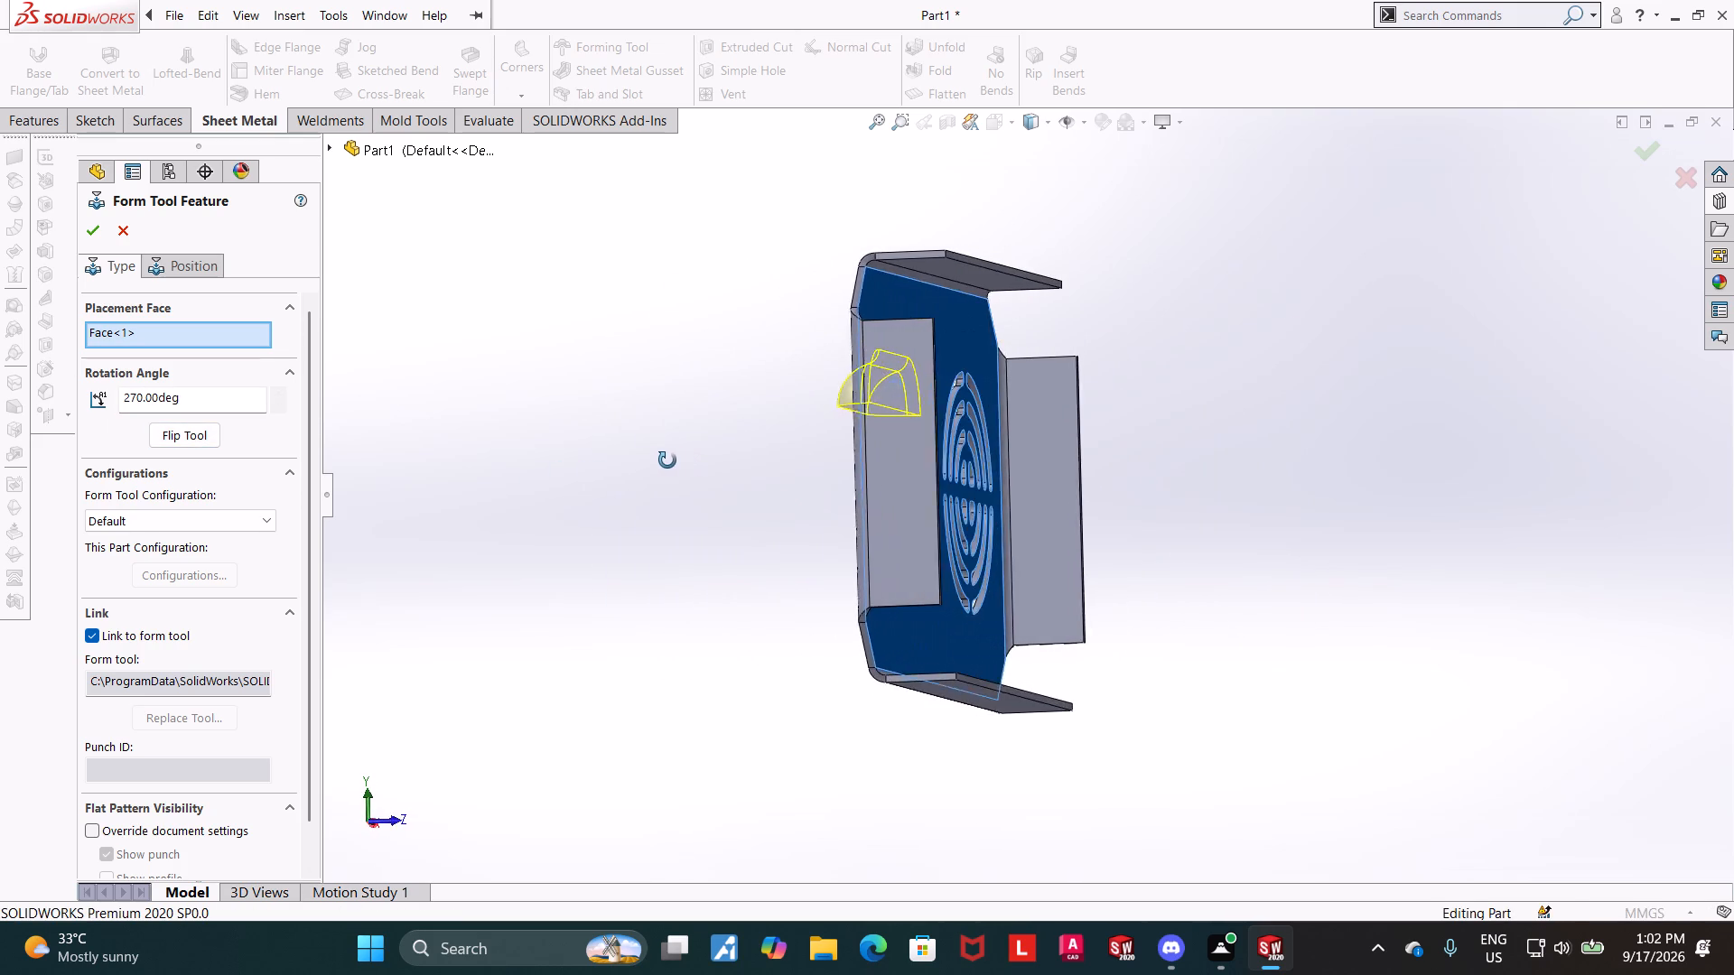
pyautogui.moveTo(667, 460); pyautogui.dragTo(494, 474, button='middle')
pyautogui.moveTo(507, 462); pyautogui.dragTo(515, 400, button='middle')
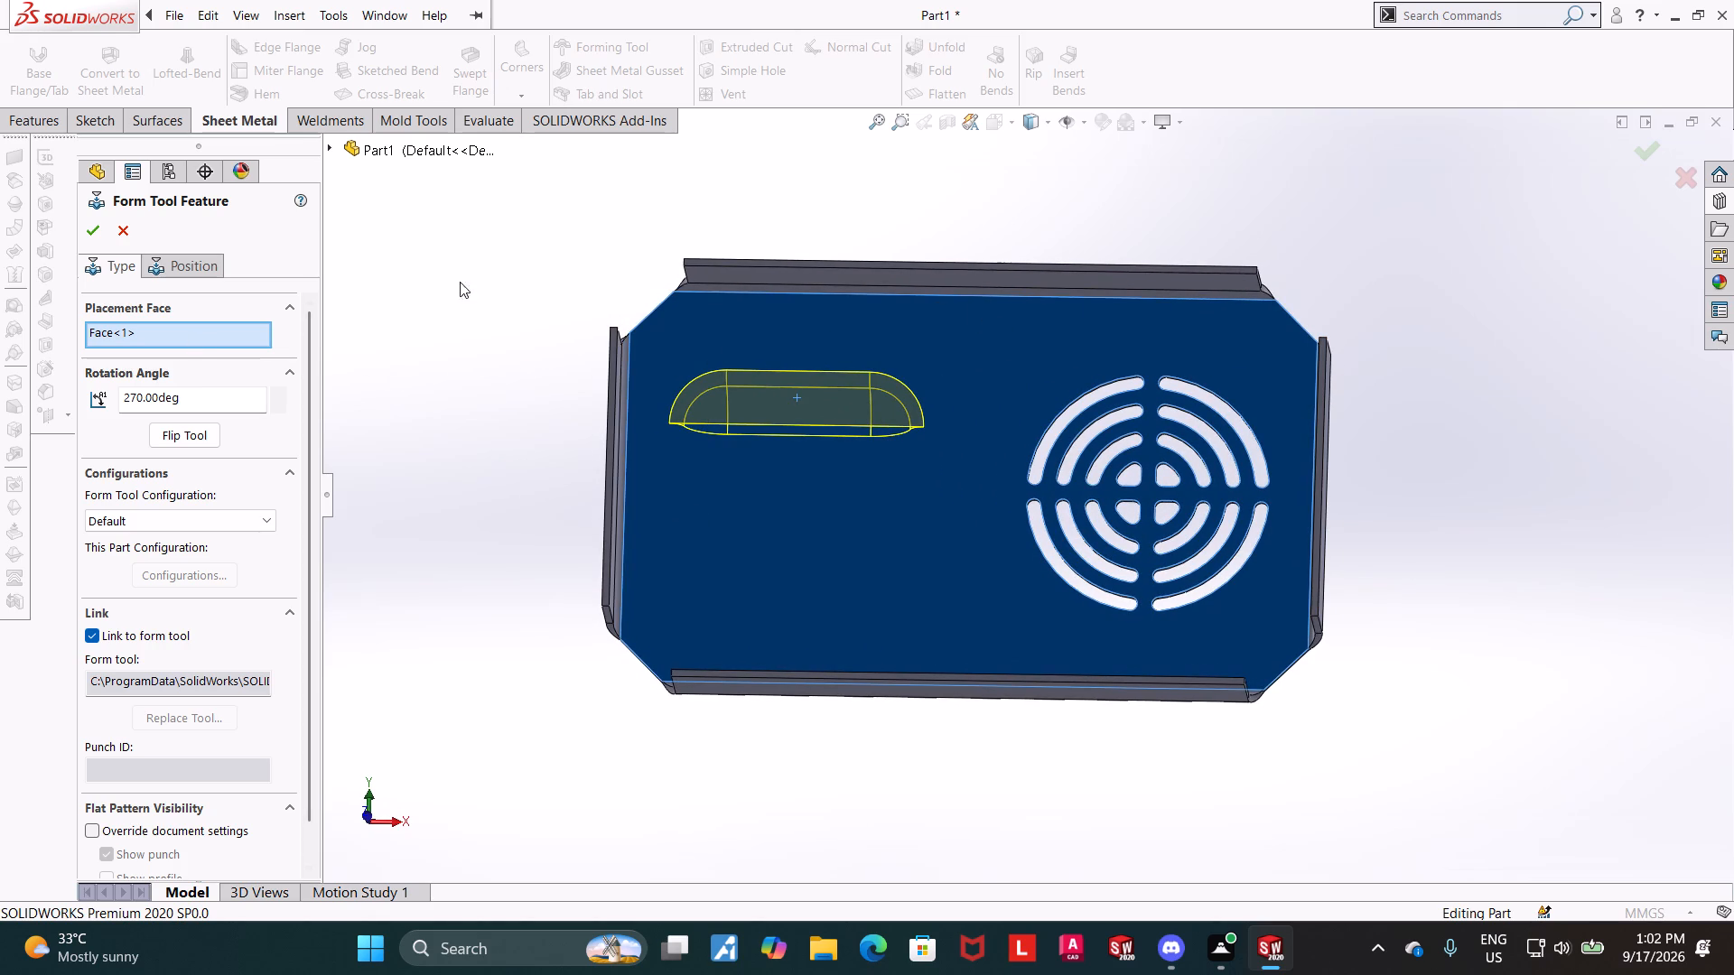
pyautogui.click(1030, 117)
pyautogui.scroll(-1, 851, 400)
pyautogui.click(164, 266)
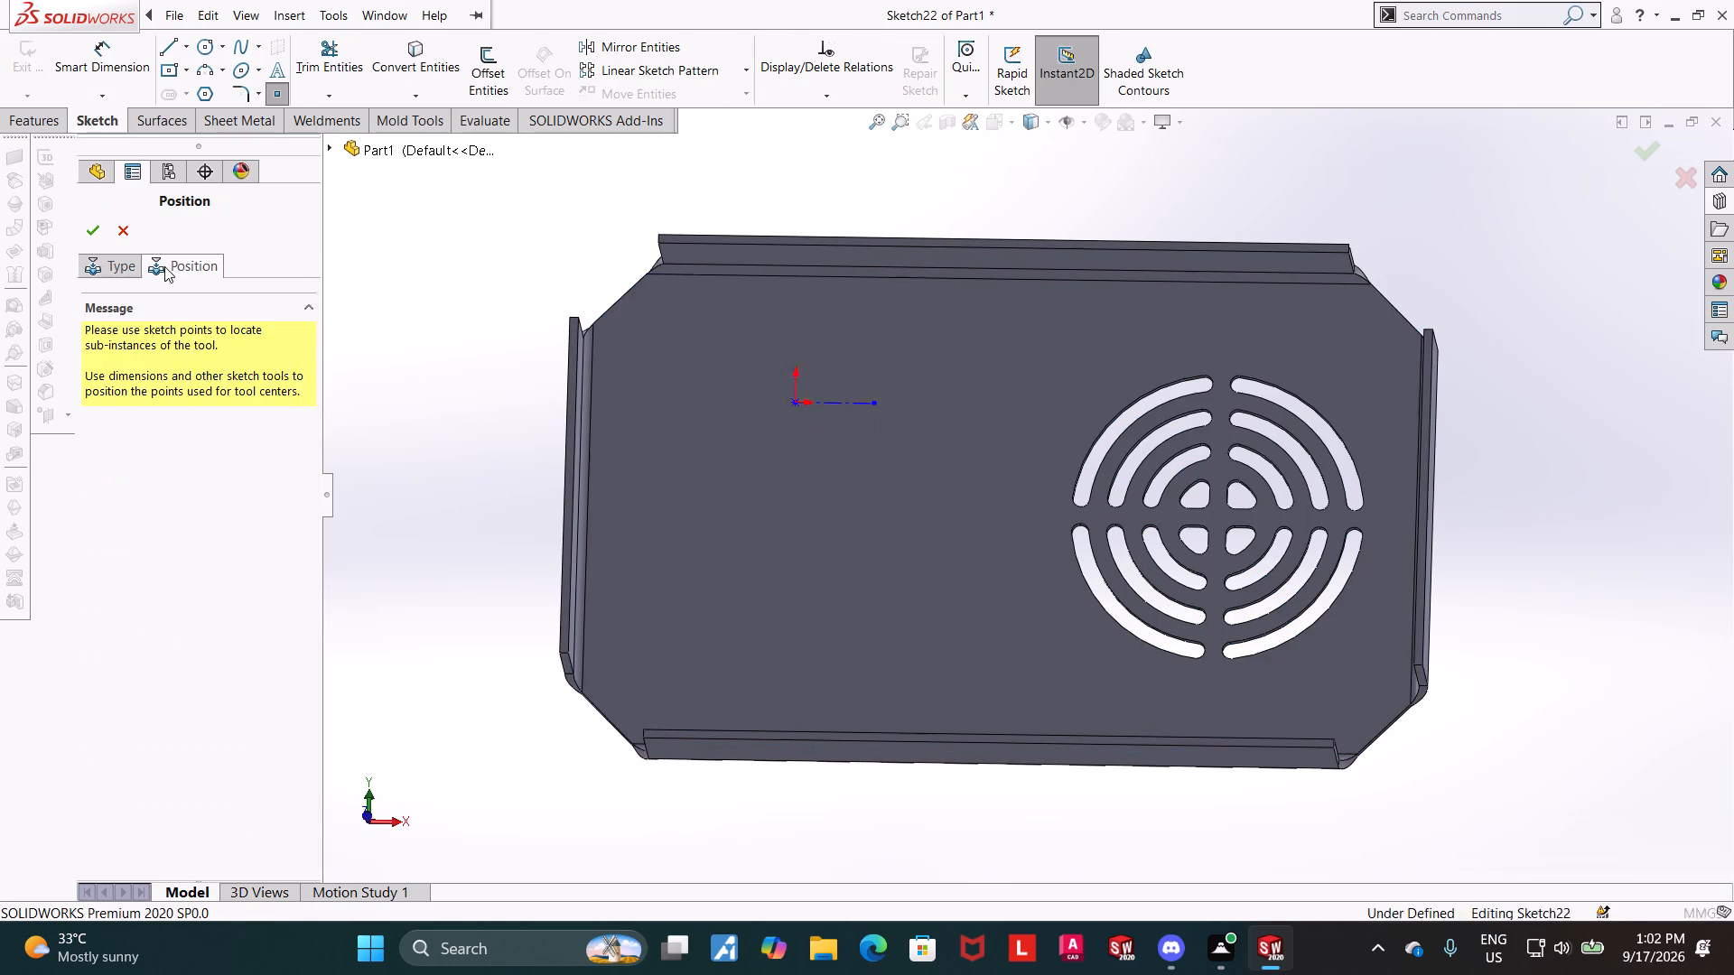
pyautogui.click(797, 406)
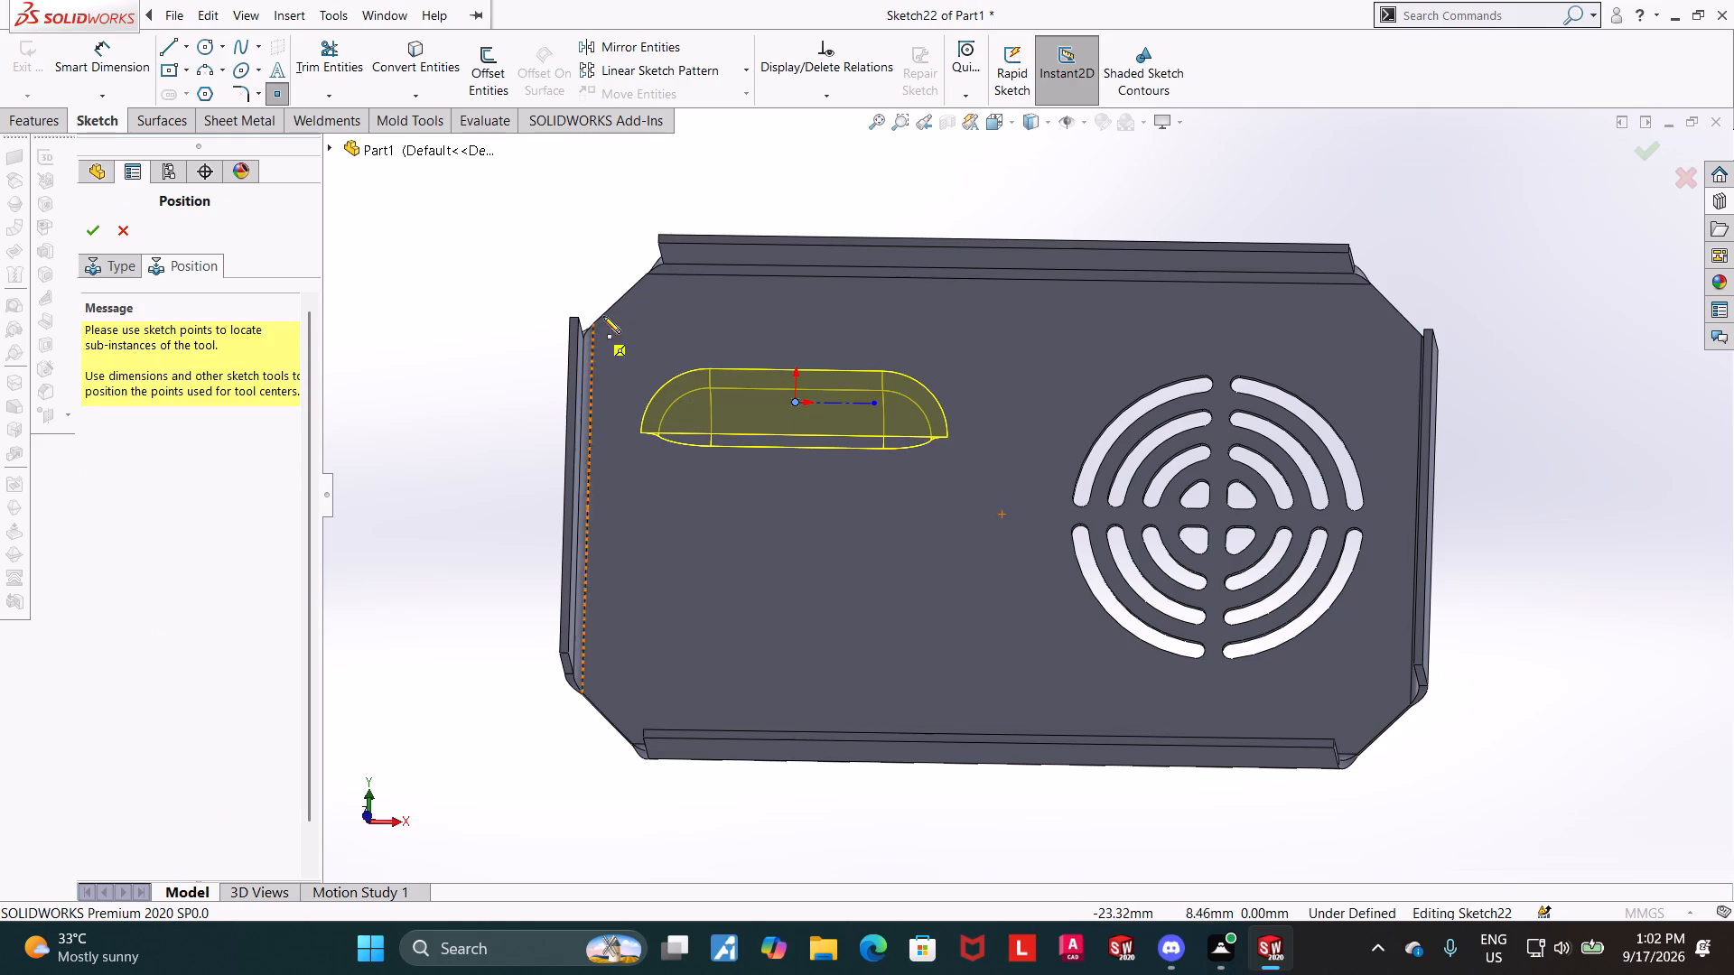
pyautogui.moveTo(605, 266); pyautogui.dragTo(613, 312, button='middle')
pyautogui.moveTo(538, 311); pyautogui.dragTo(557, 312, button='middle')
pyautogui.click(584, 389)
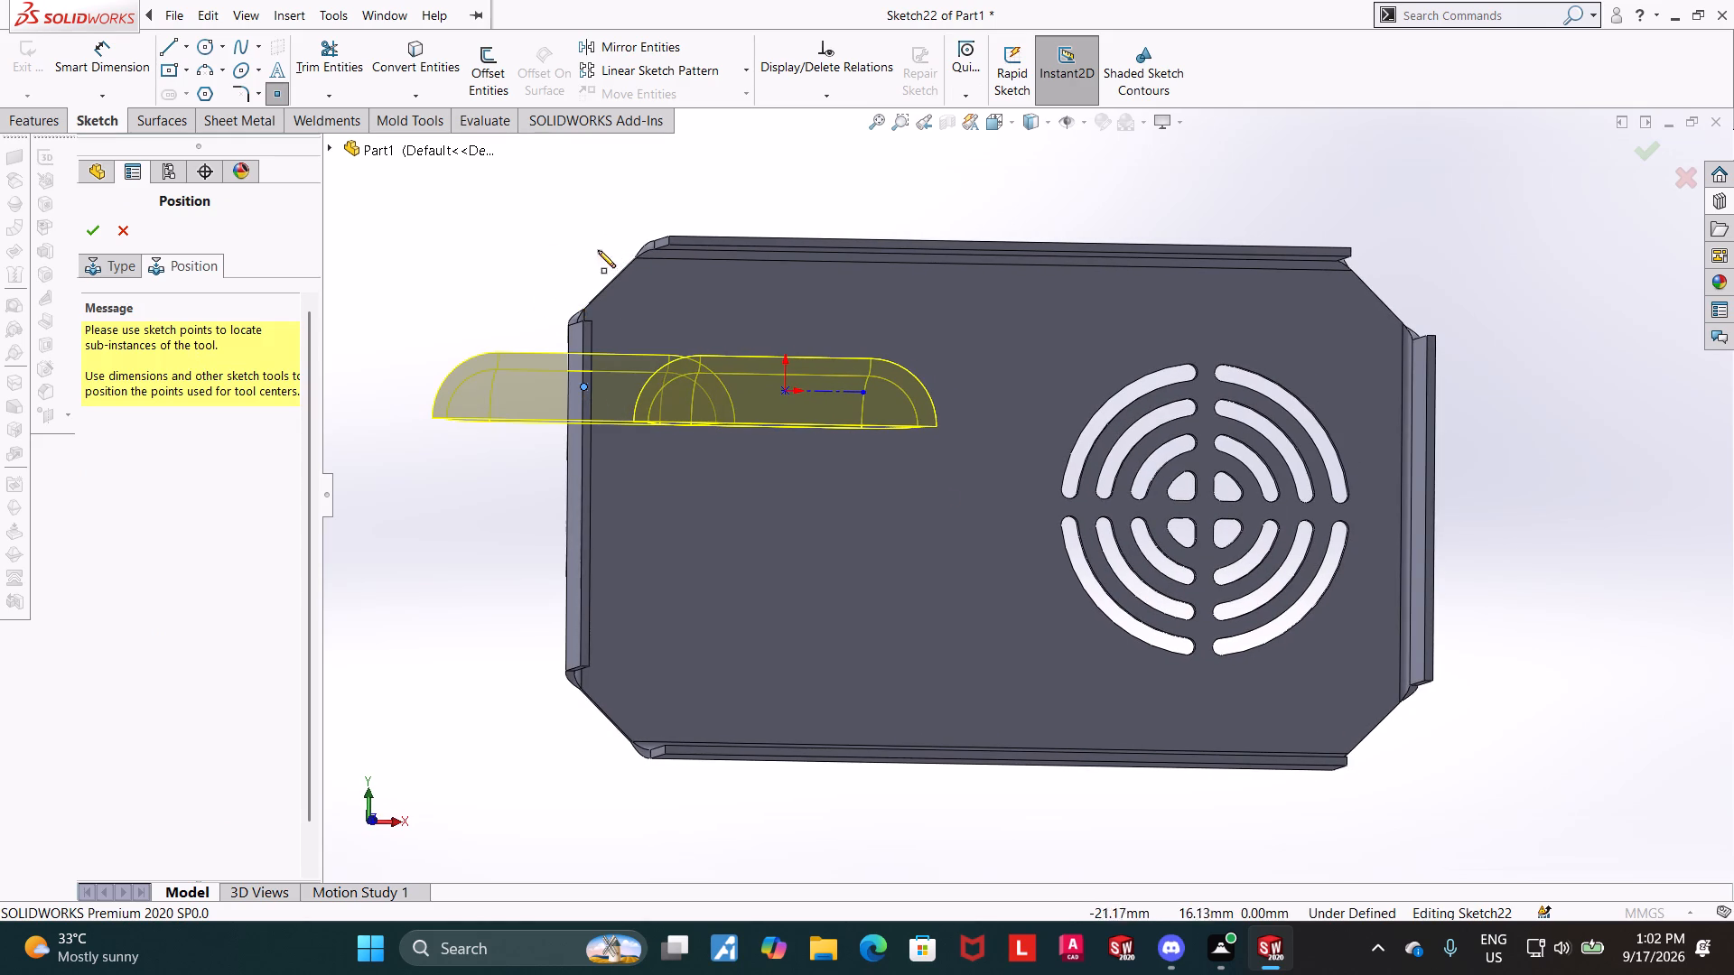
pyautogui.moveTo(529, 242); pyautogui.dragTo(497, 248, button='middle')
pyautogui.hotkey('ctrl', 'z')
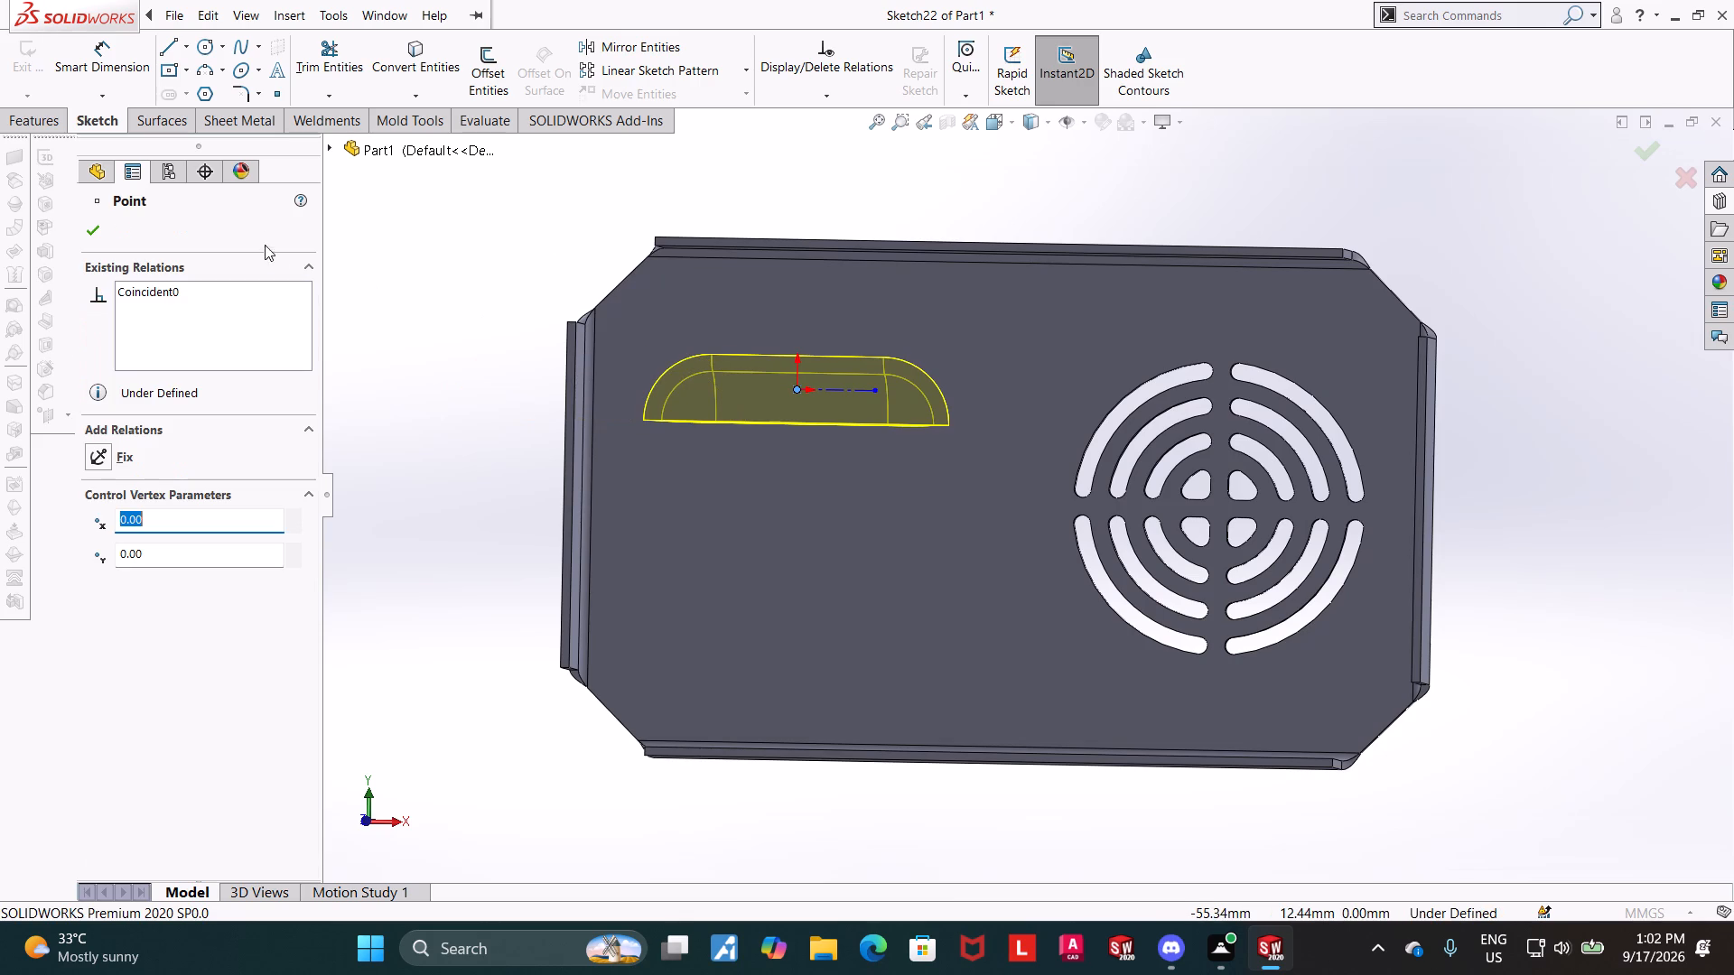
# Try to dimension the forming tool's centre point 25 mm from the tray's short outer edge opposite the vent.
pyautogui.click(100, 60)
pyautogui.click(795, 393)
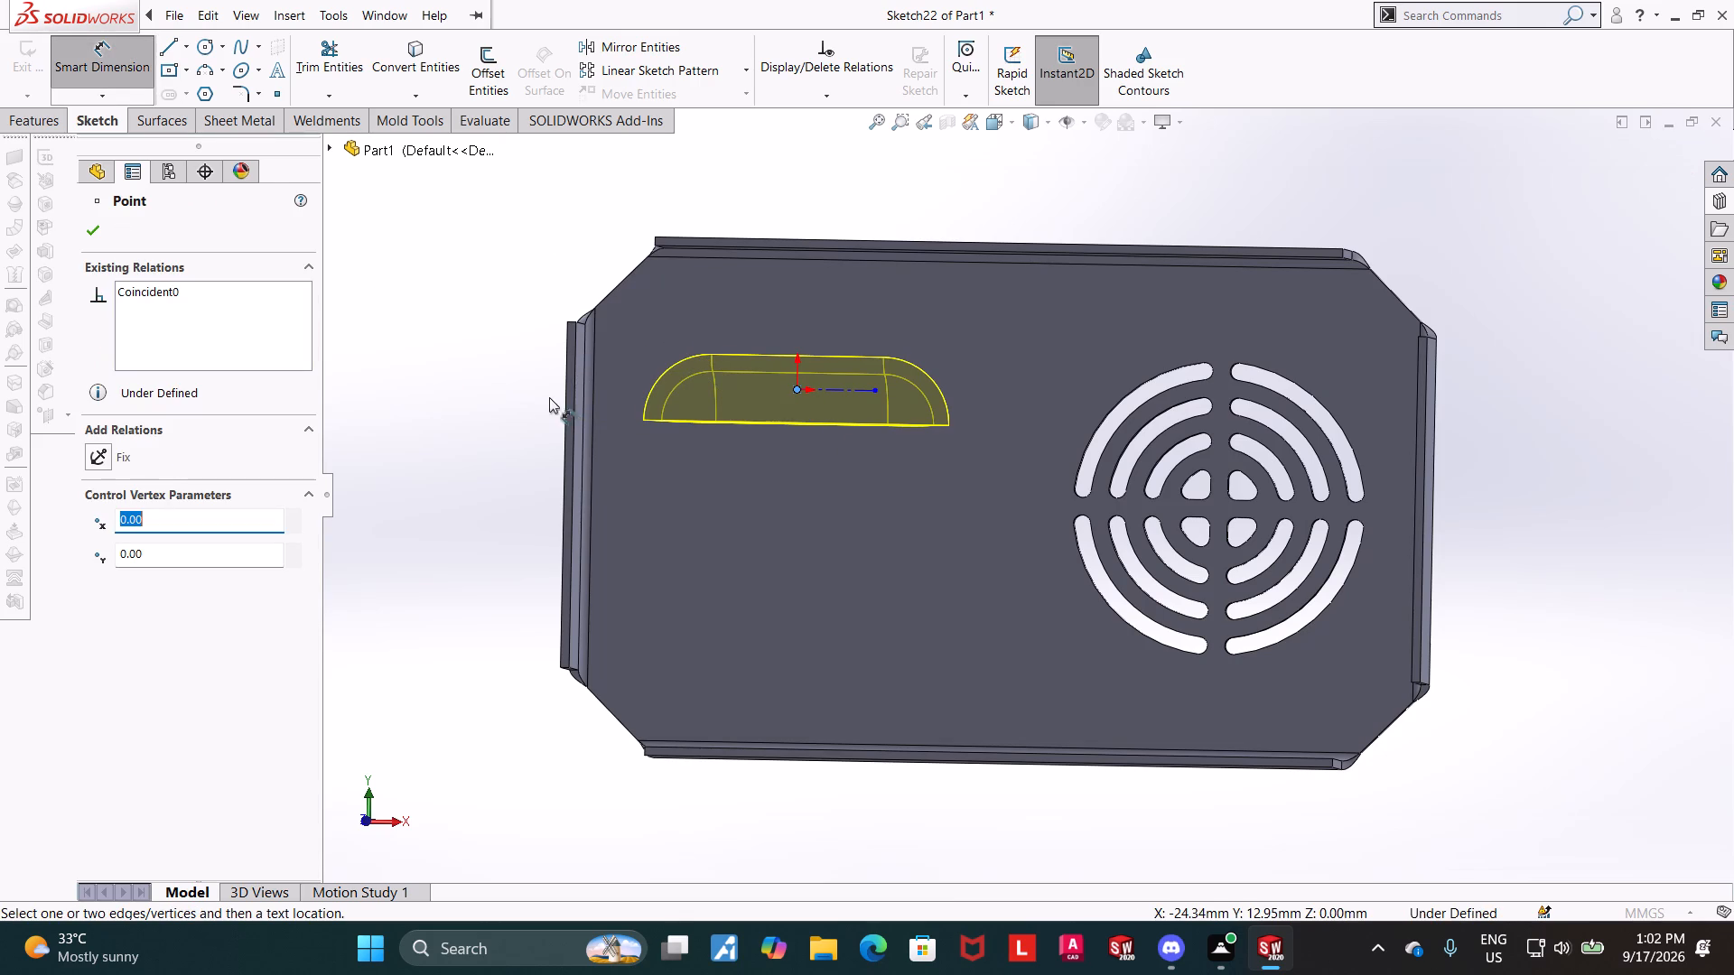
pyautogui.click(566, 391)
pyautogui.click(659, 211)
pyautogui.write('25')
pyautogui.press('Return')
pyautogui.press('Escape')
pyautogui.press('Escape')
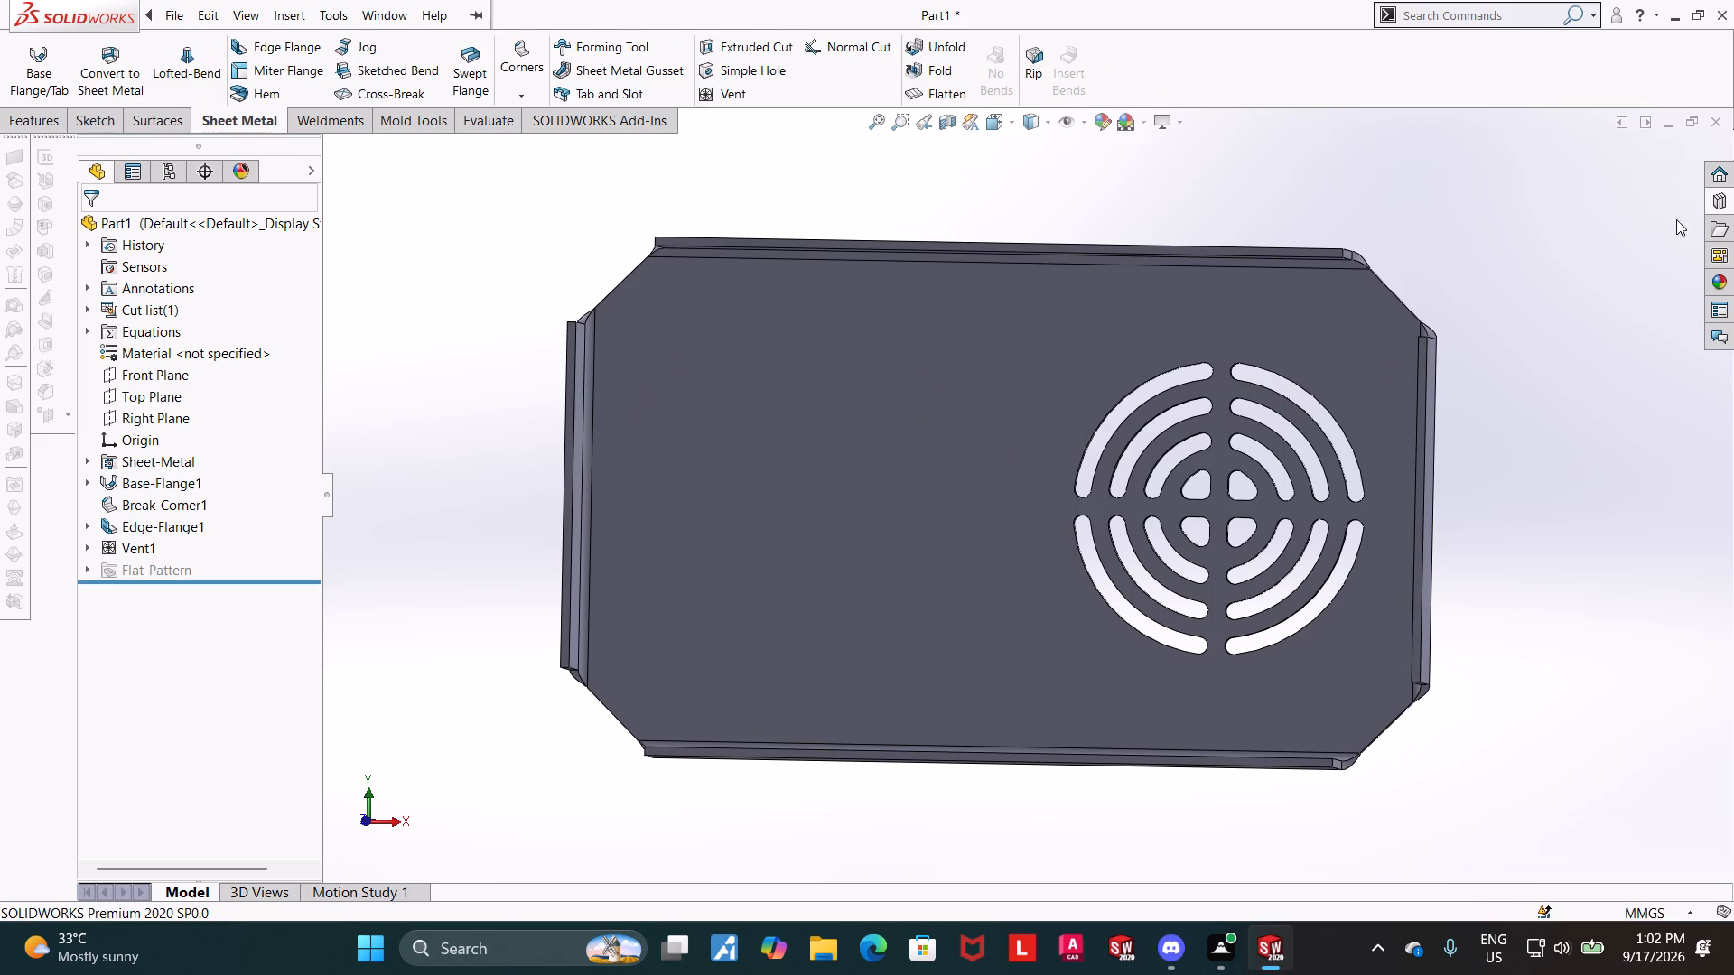
# Place the louver-shaped forming tool from the design library on the base beside the vent and set its rotation angle to 270 degrees.
pyautogui.click(1727, 202)
pyautogui.moveTo(1407, 382); pyautogui.dragTo(957, 372)
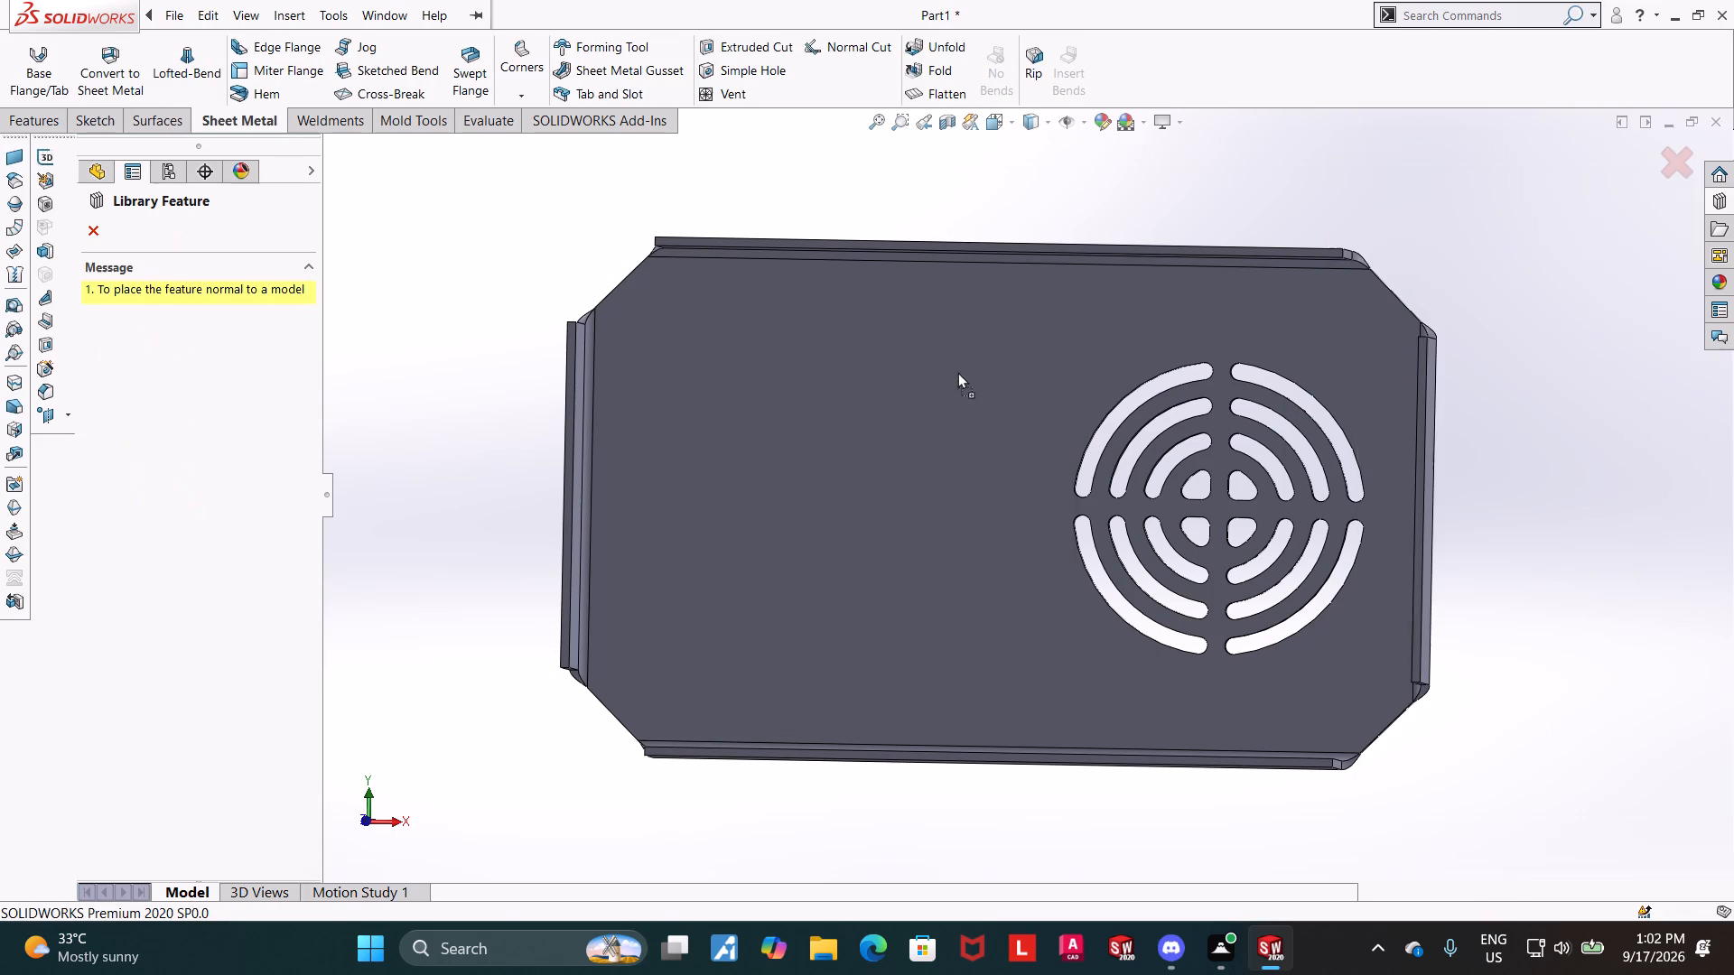
pyautogui.moveTo(957, 372); pyautogui.dragTo(788, 409)
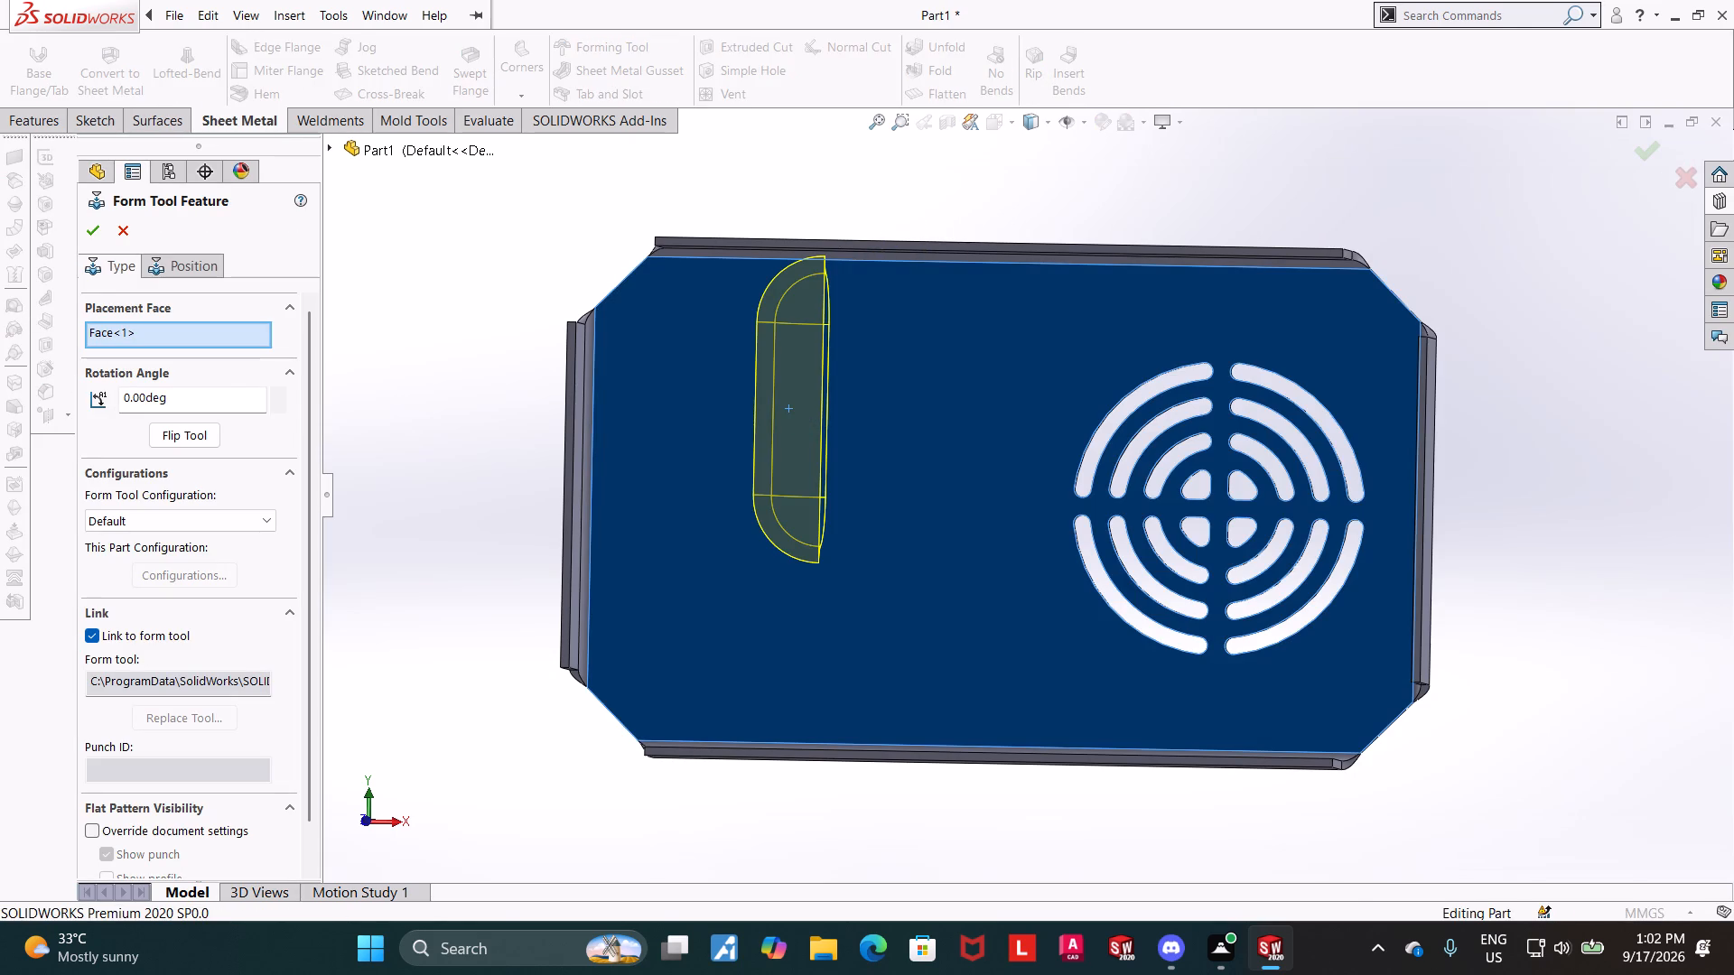
pyautogui.moveTo(217, 398); pyautogui.dragTo(27, 399)
pyautogui.write('270')
pyautogui.press('Return')
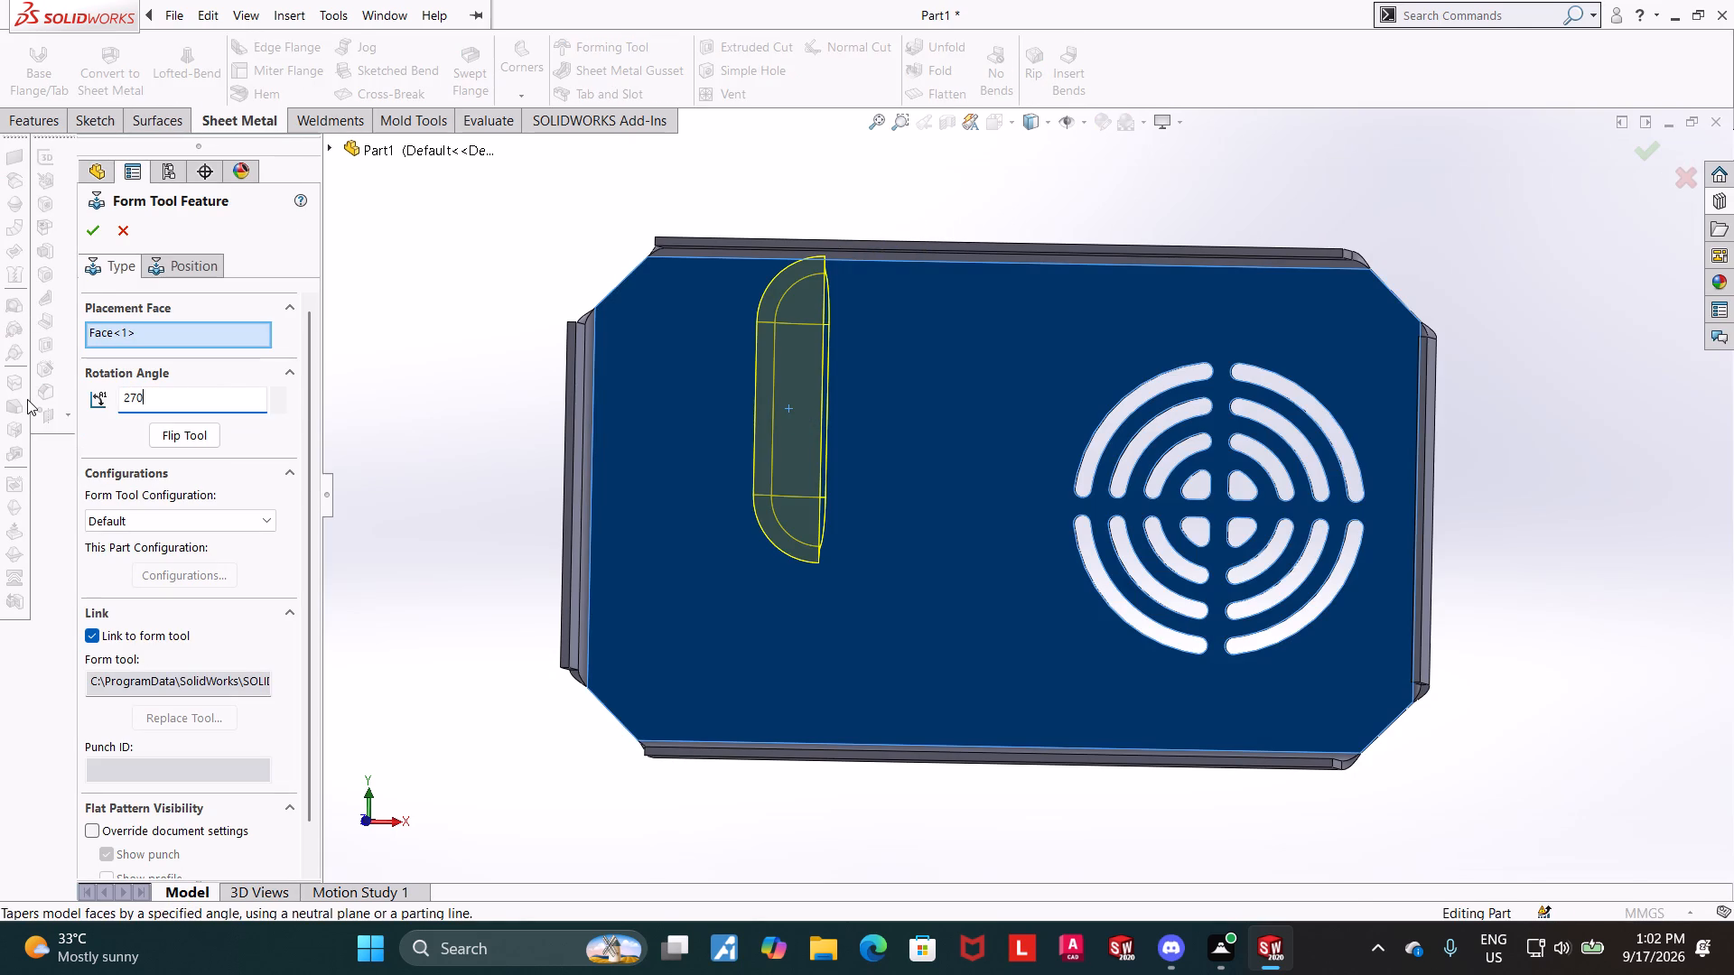
pyautogui.click(195, 400)
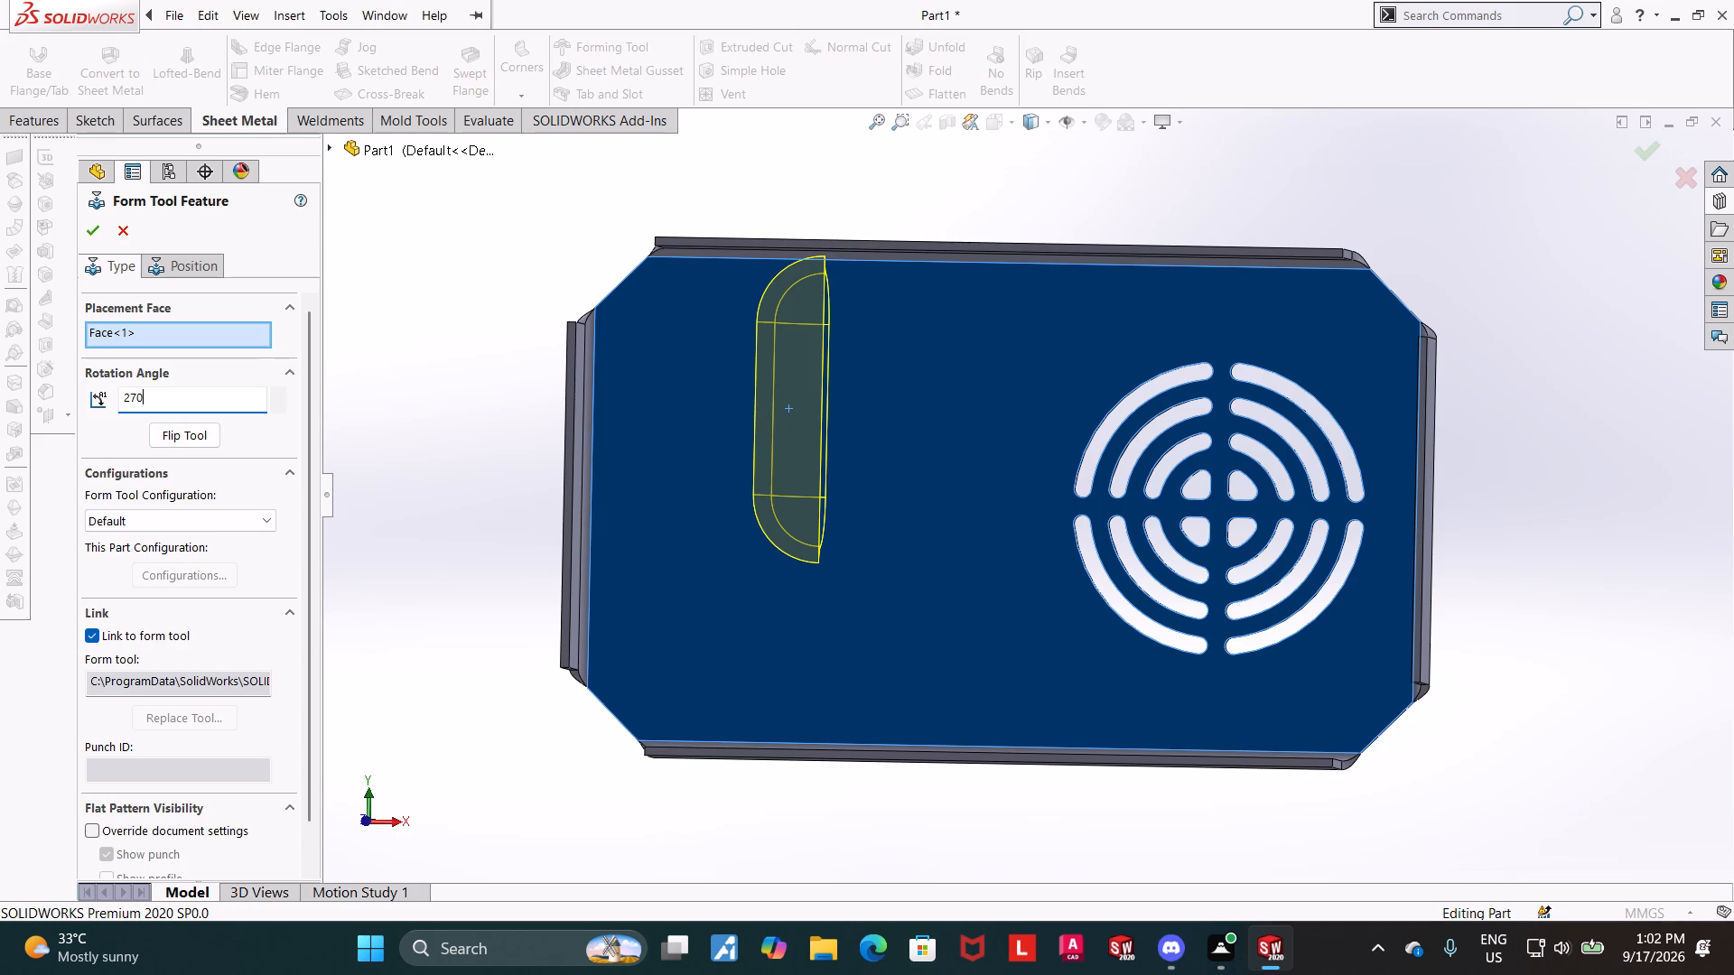
pyautogui.press('Return')
# In the position sketch, dimension the forming tool's centre point 25 mm from the tray's short outer edge opposite the vent.
pyautogui.click(213, 271)
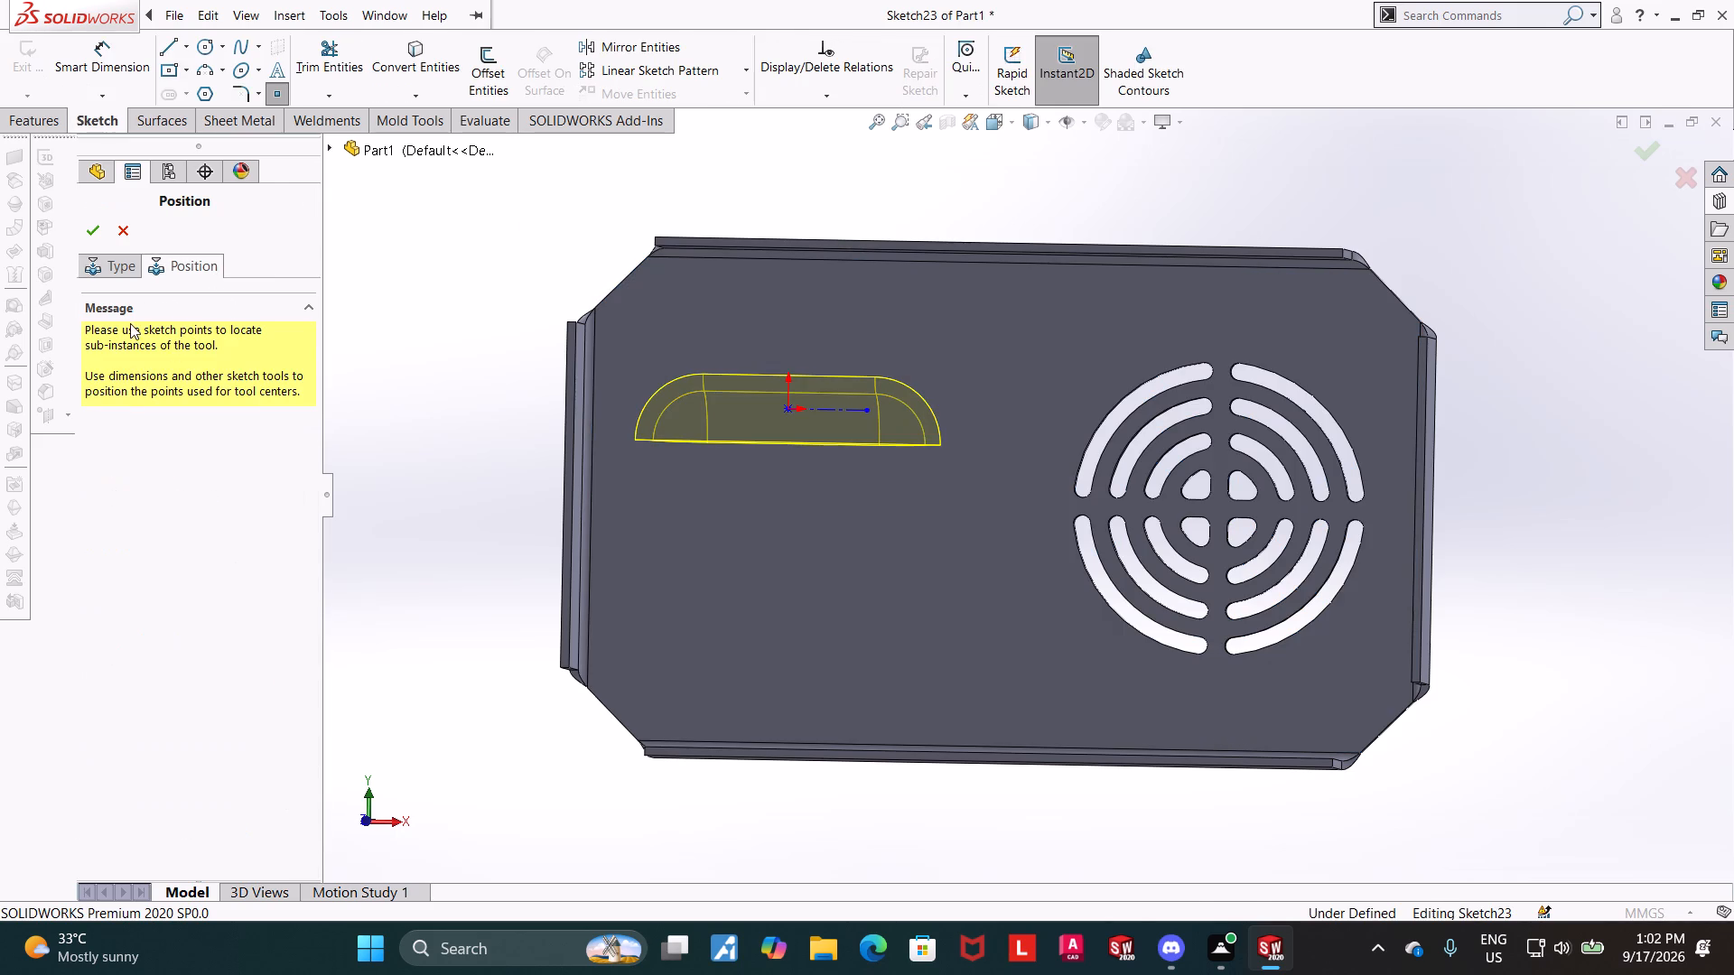
pyautogui.click(89, 69)
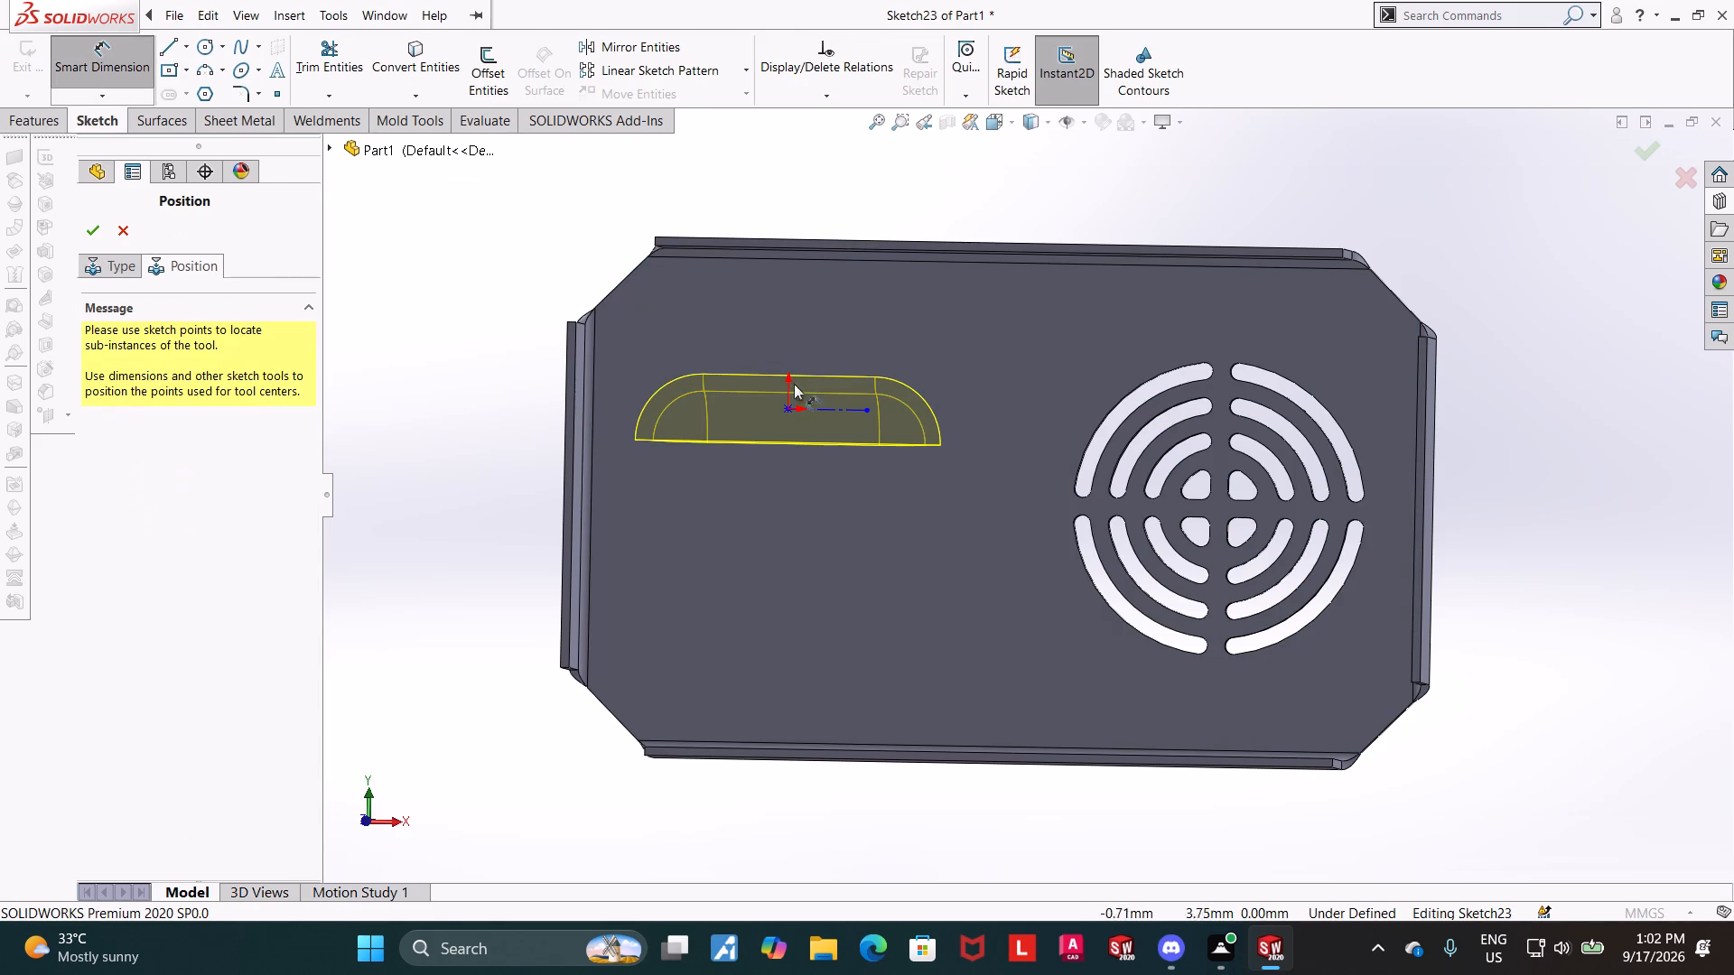
pyautogui.click(788, 408)
pyautogui.click(567, 386)
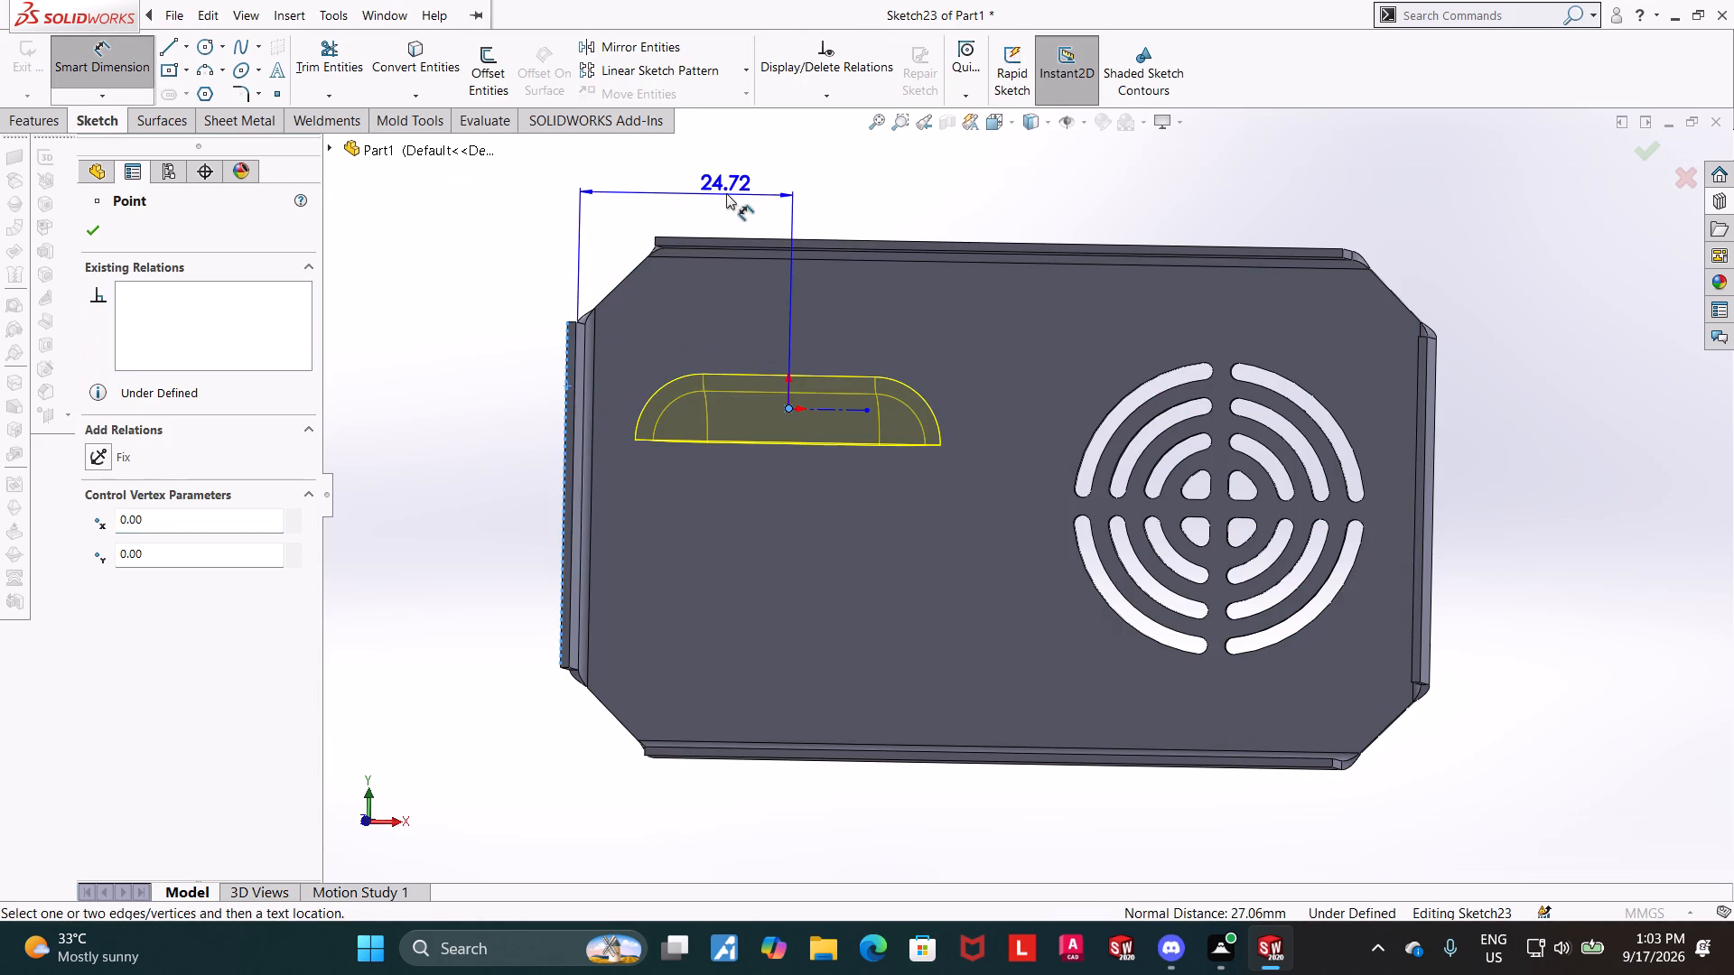
pyautogui.click(726, 193)
pyautogui.press('2')
pyautogui.press('5')
pyautogui.press('Return')
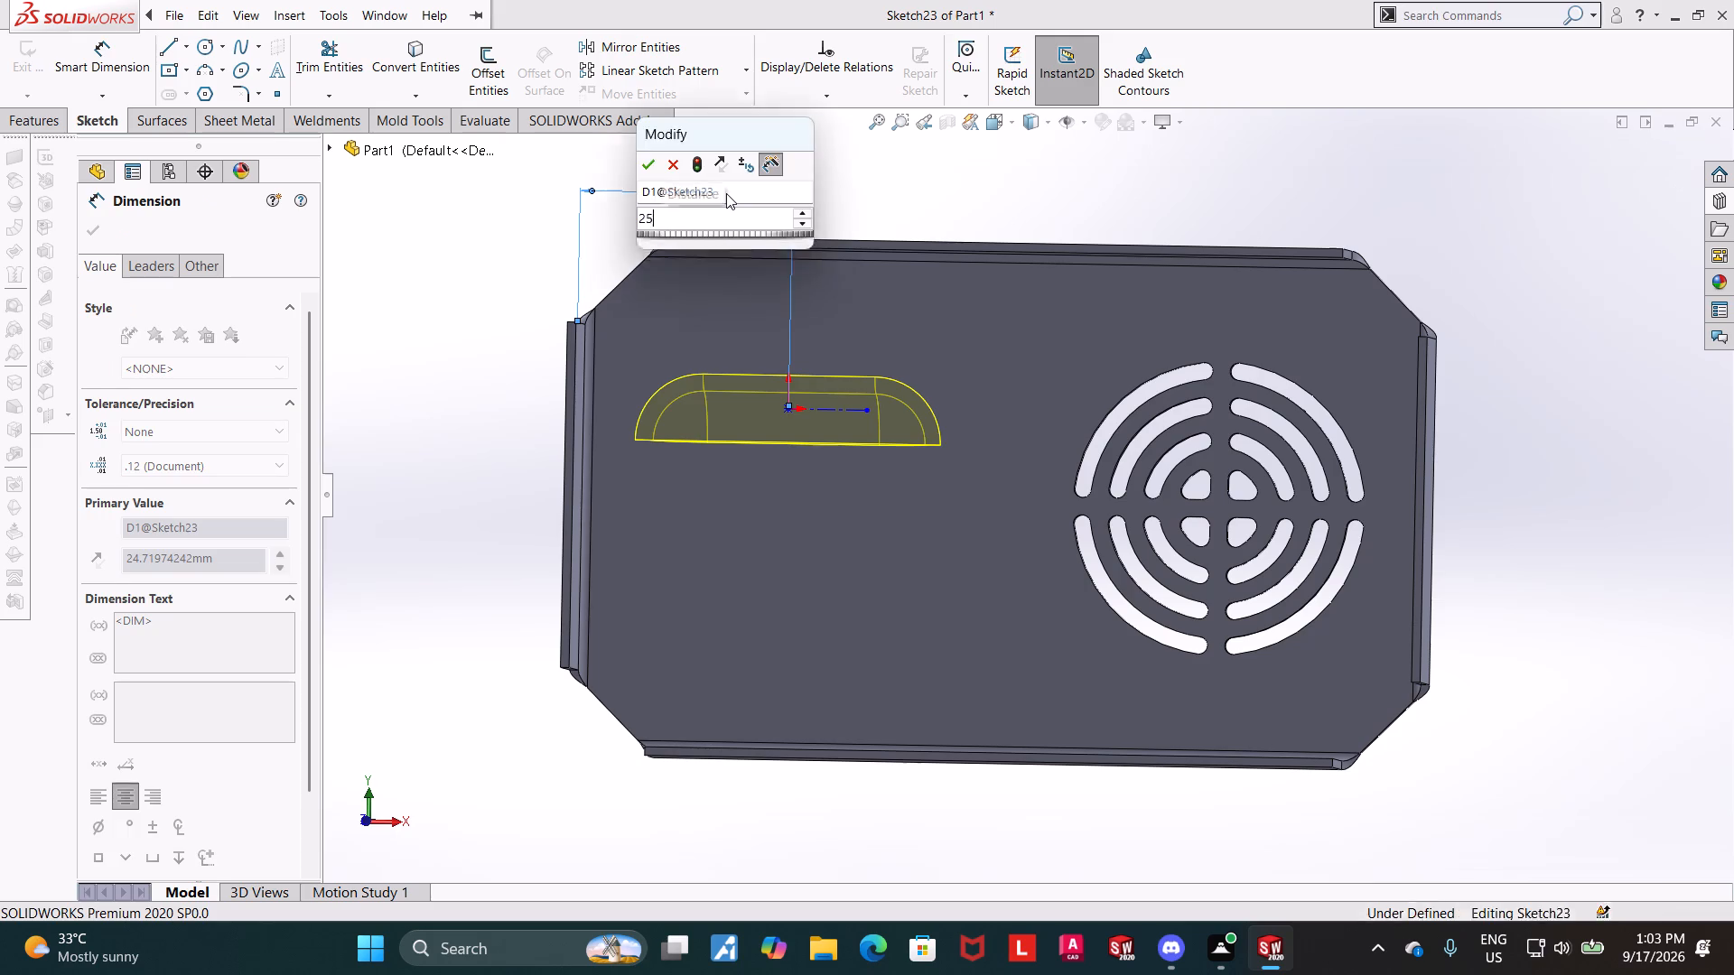
# Dimension the forming tool's centre point 15 mm from the tray's upper long outer edge.
pyautogui.click(794, 410)
pyautogui.click(800, 240)
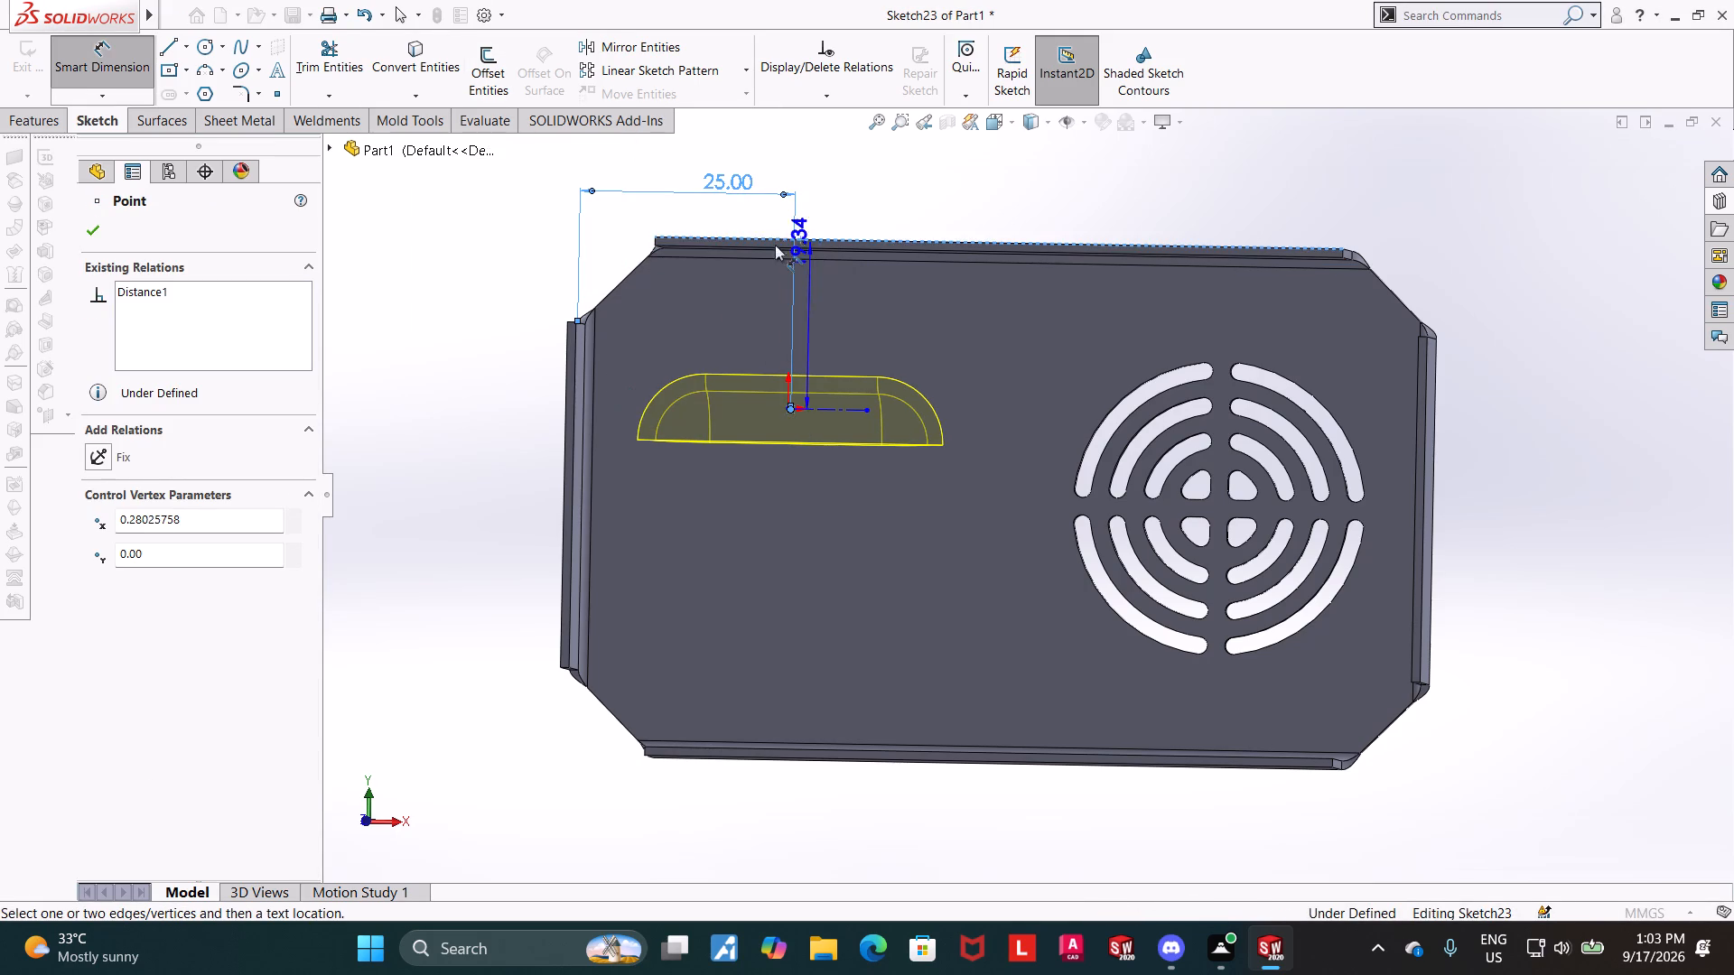
pyautogui.click(517, 310)
pyautogui.write('15')
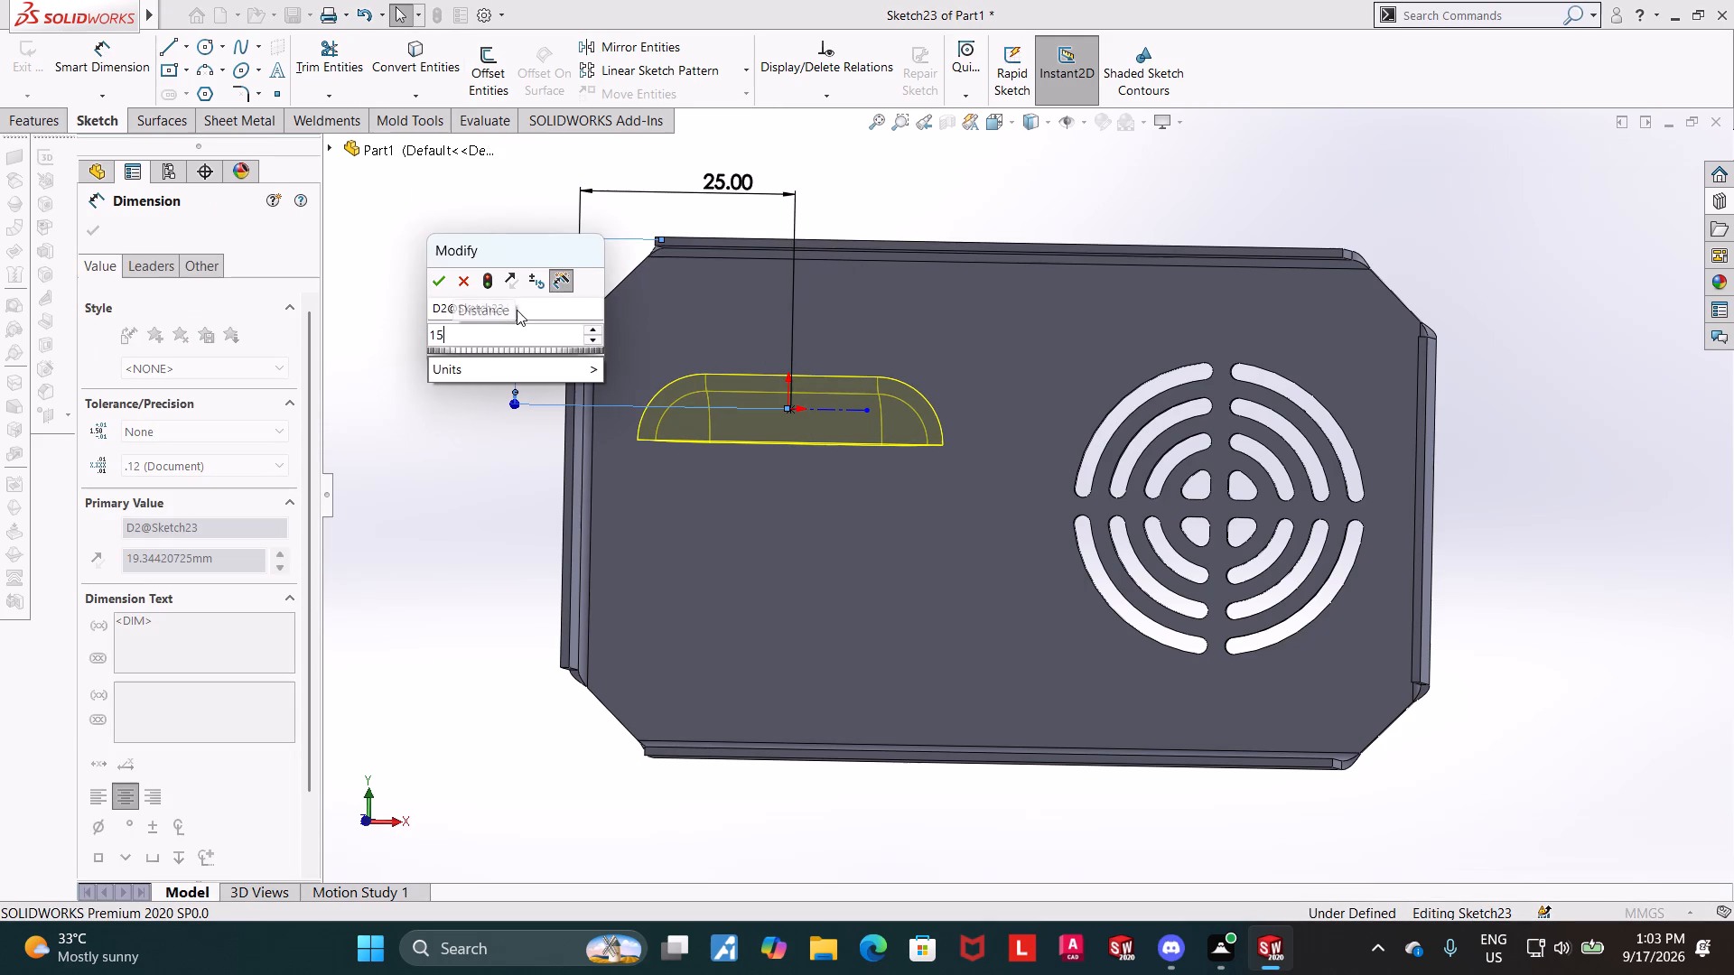
pyautogui.press('Return')
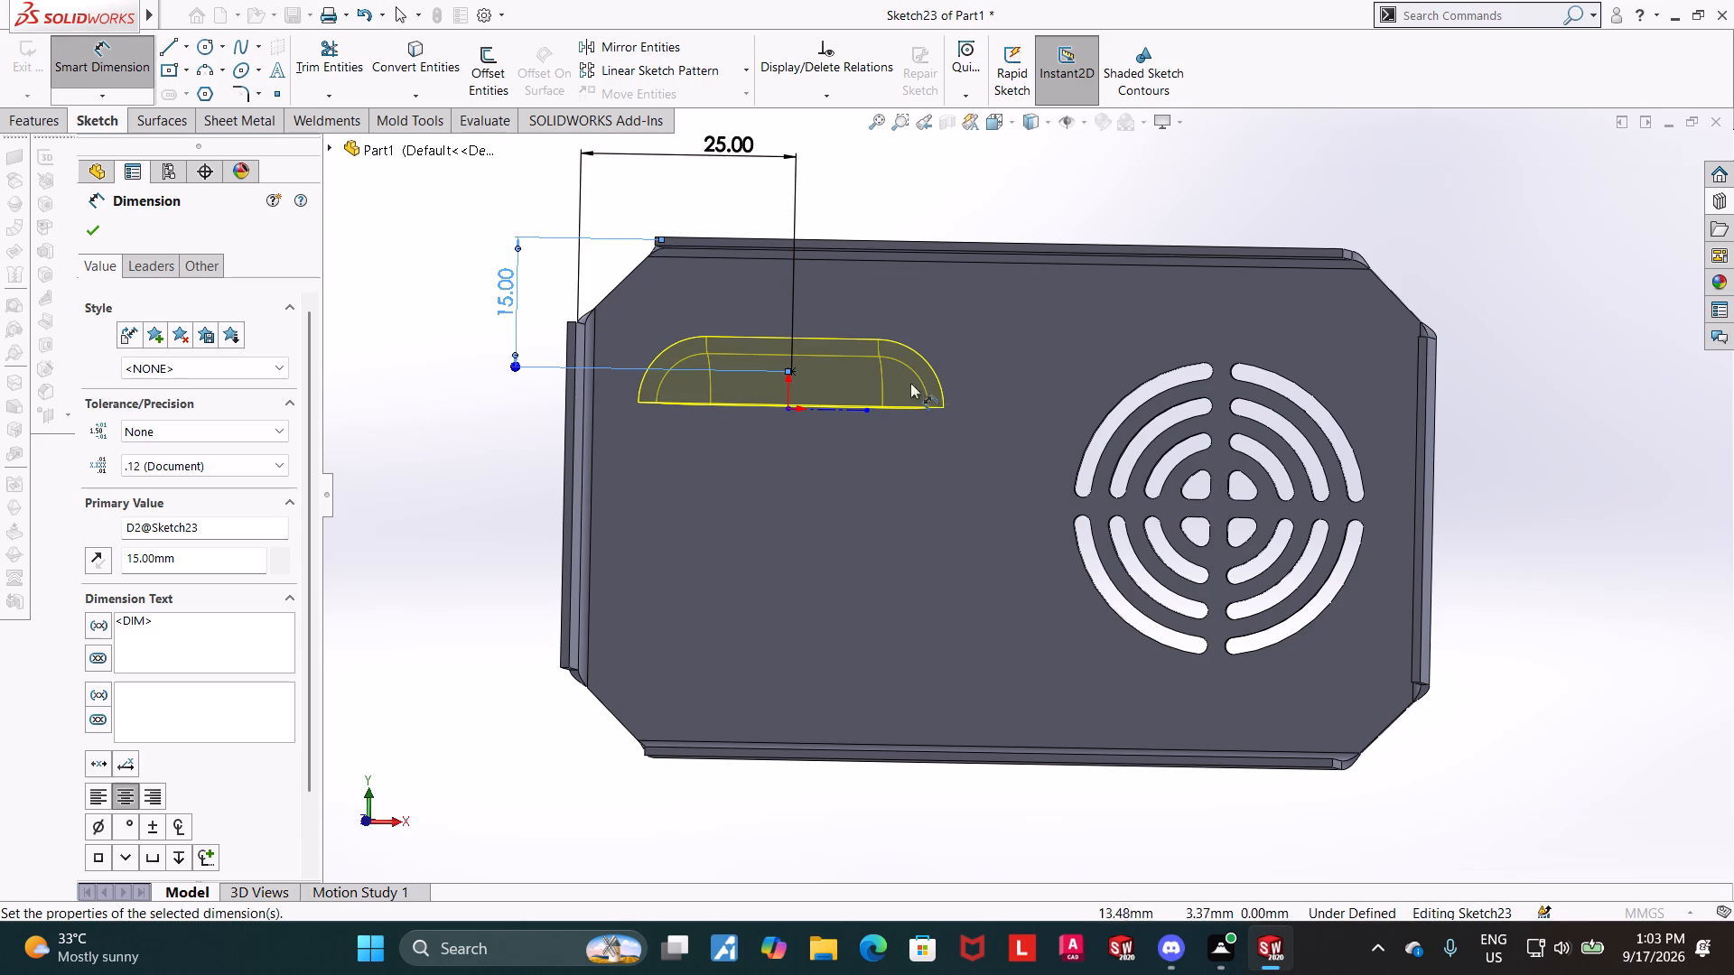
# Examine the positioned forming tool preview from the side and the front to check its direction through the base.
pyautogui.moveTo(546, 436); pyautogui.dragTo(513, 433, button='middle')
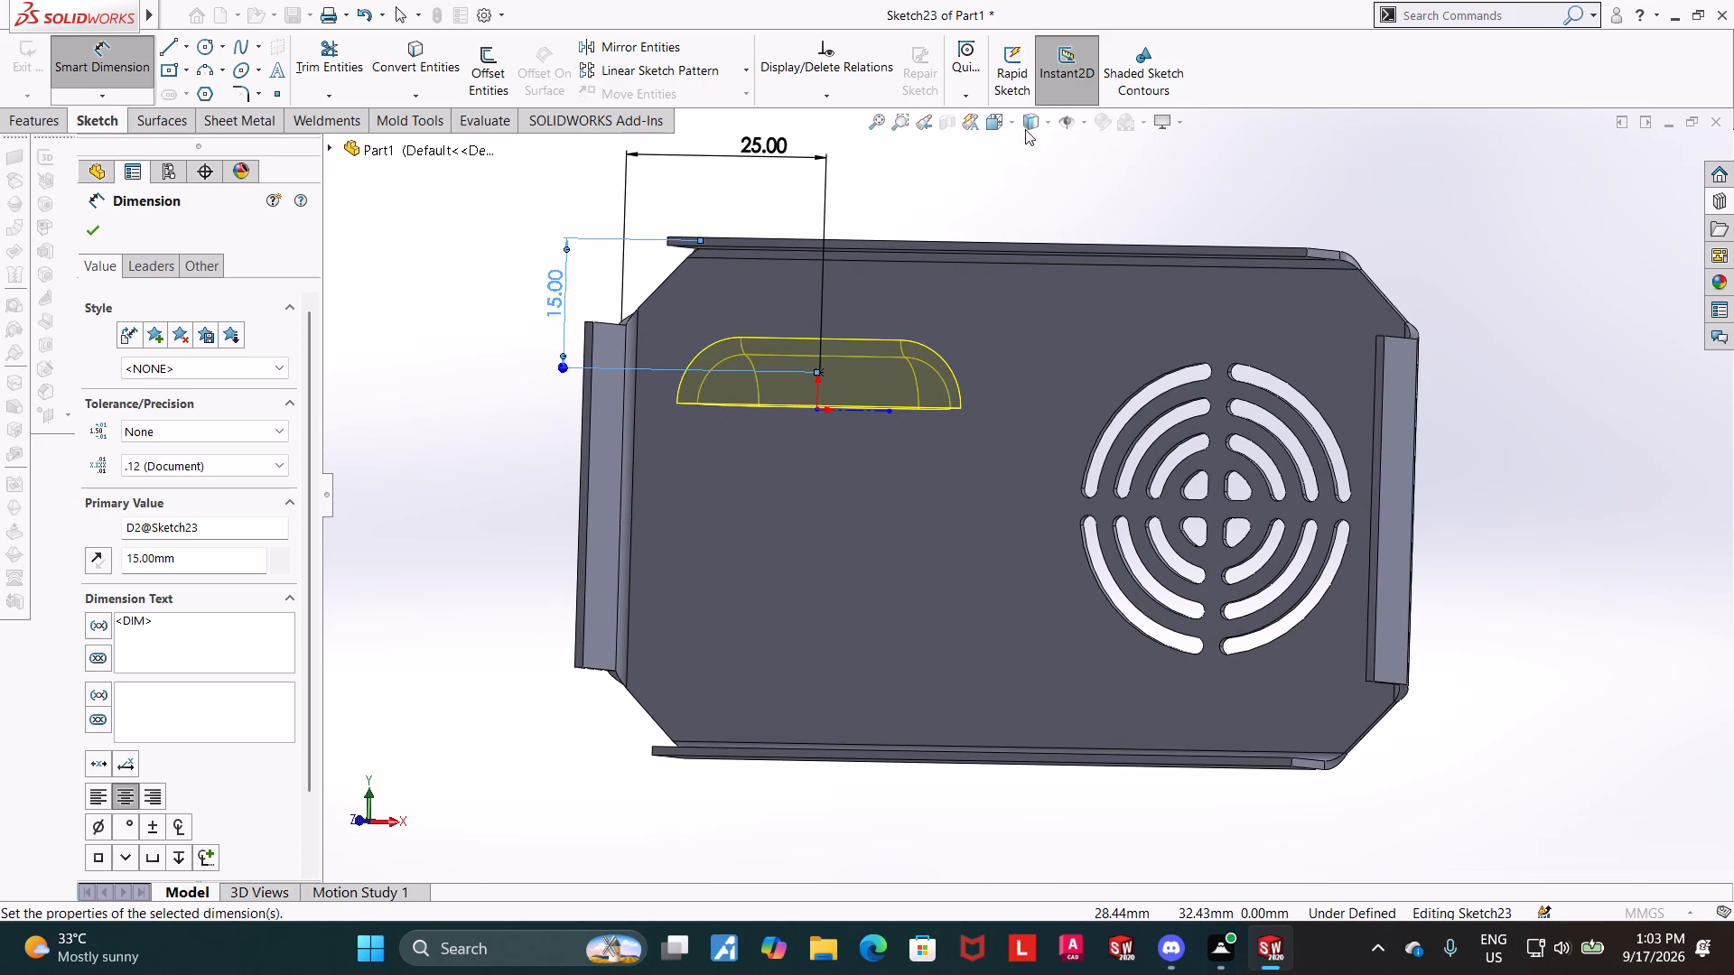
pyautogui.click(992, 129)
pyautogui.click(884, 535)
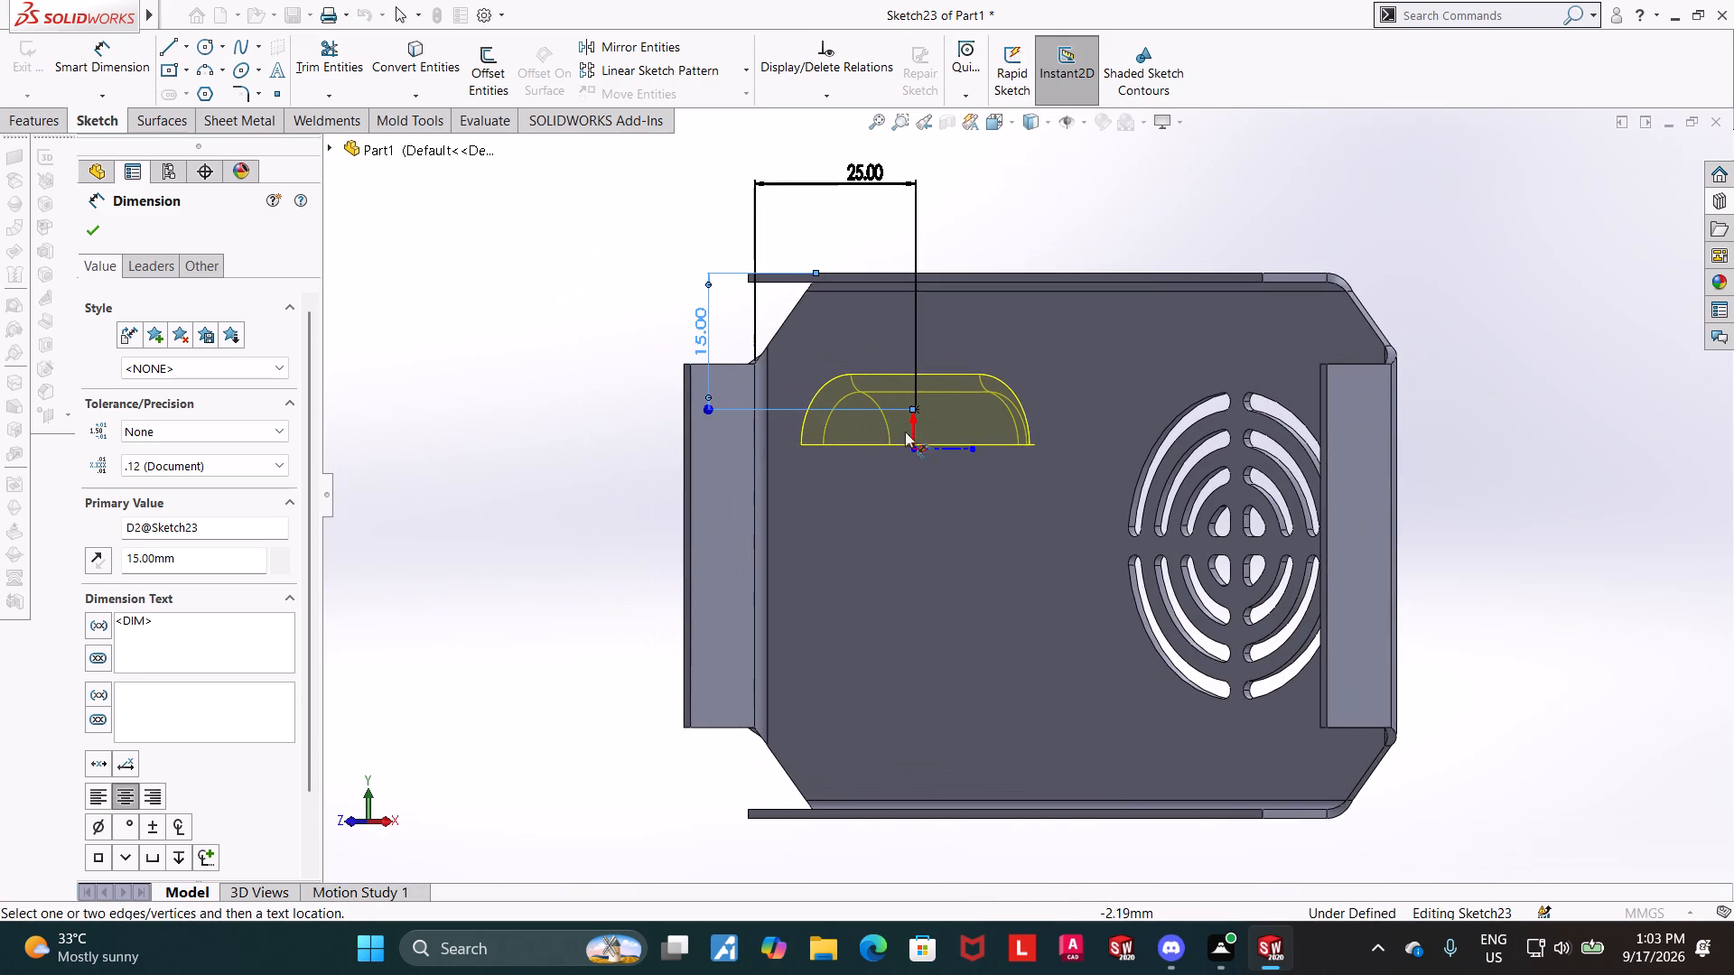
pyautogui.click(992, 130)
pyautogui.click(987, 532)
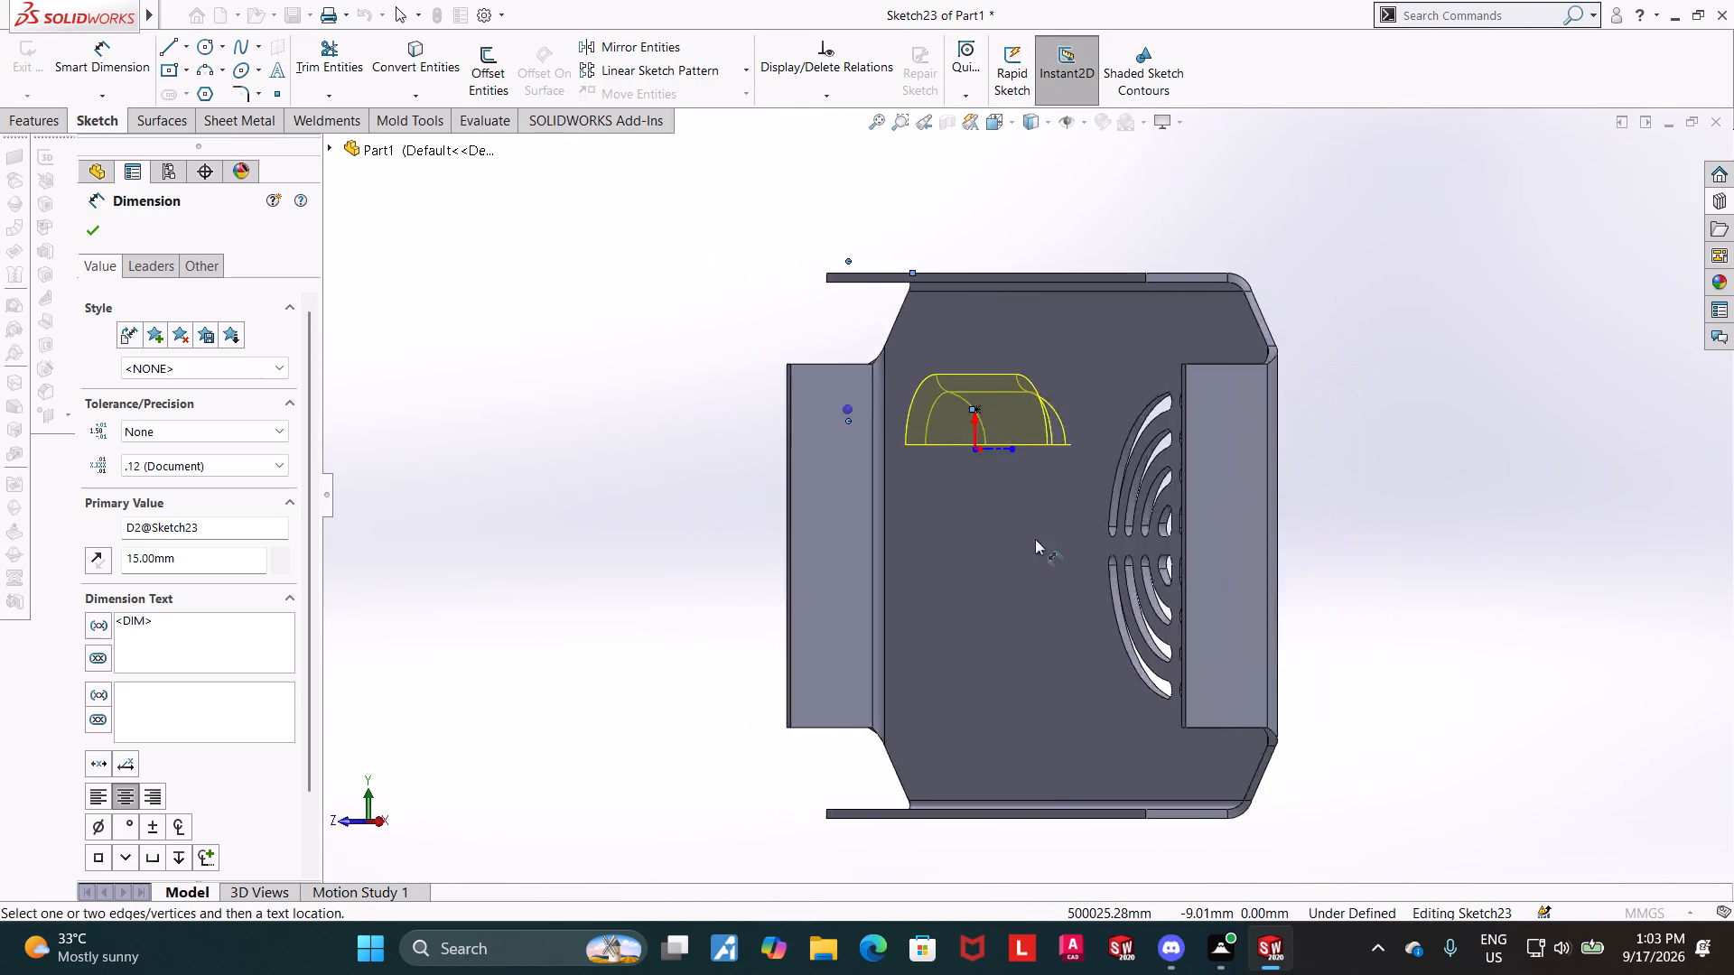
pyautogui.moveTo(1338, 494); pyautogui.dragTo(1365, 487, button='middle')
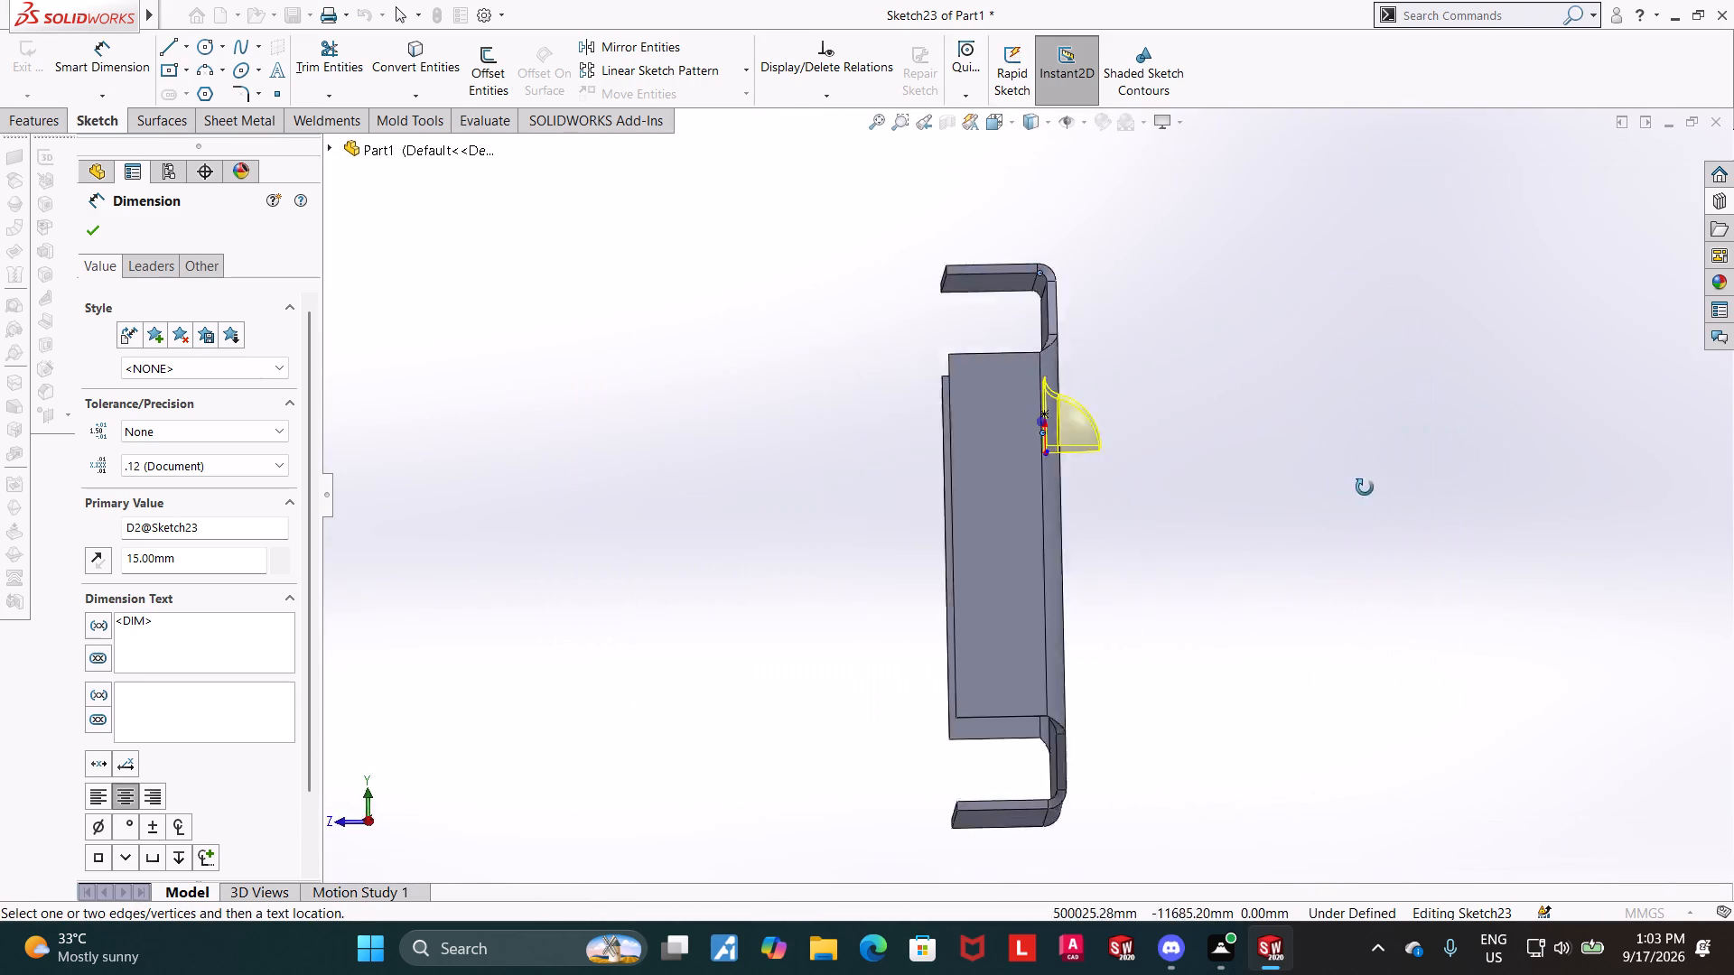
pyautogui.moveTo(1365, 487); pyautogui.dragTo(1524, 481, button='middle')
pyautogui.click(1002, 129)
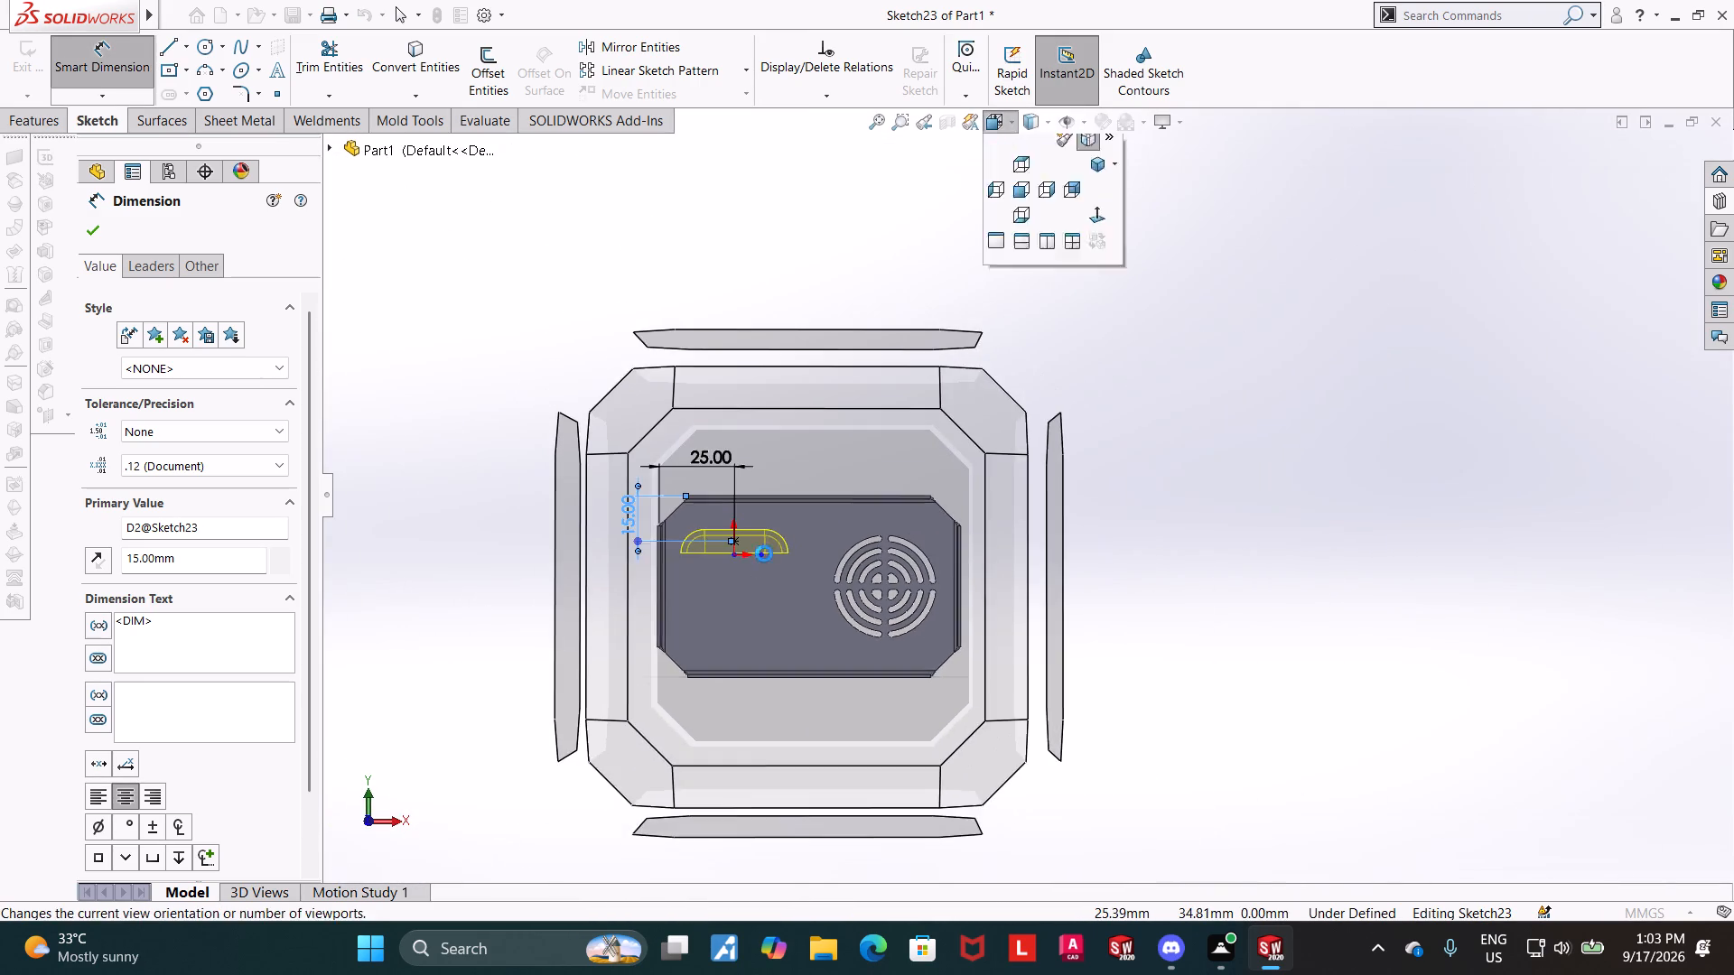
pyautogui.click(799, 514)
pyautogui.scroll(-1, 1055, 406)
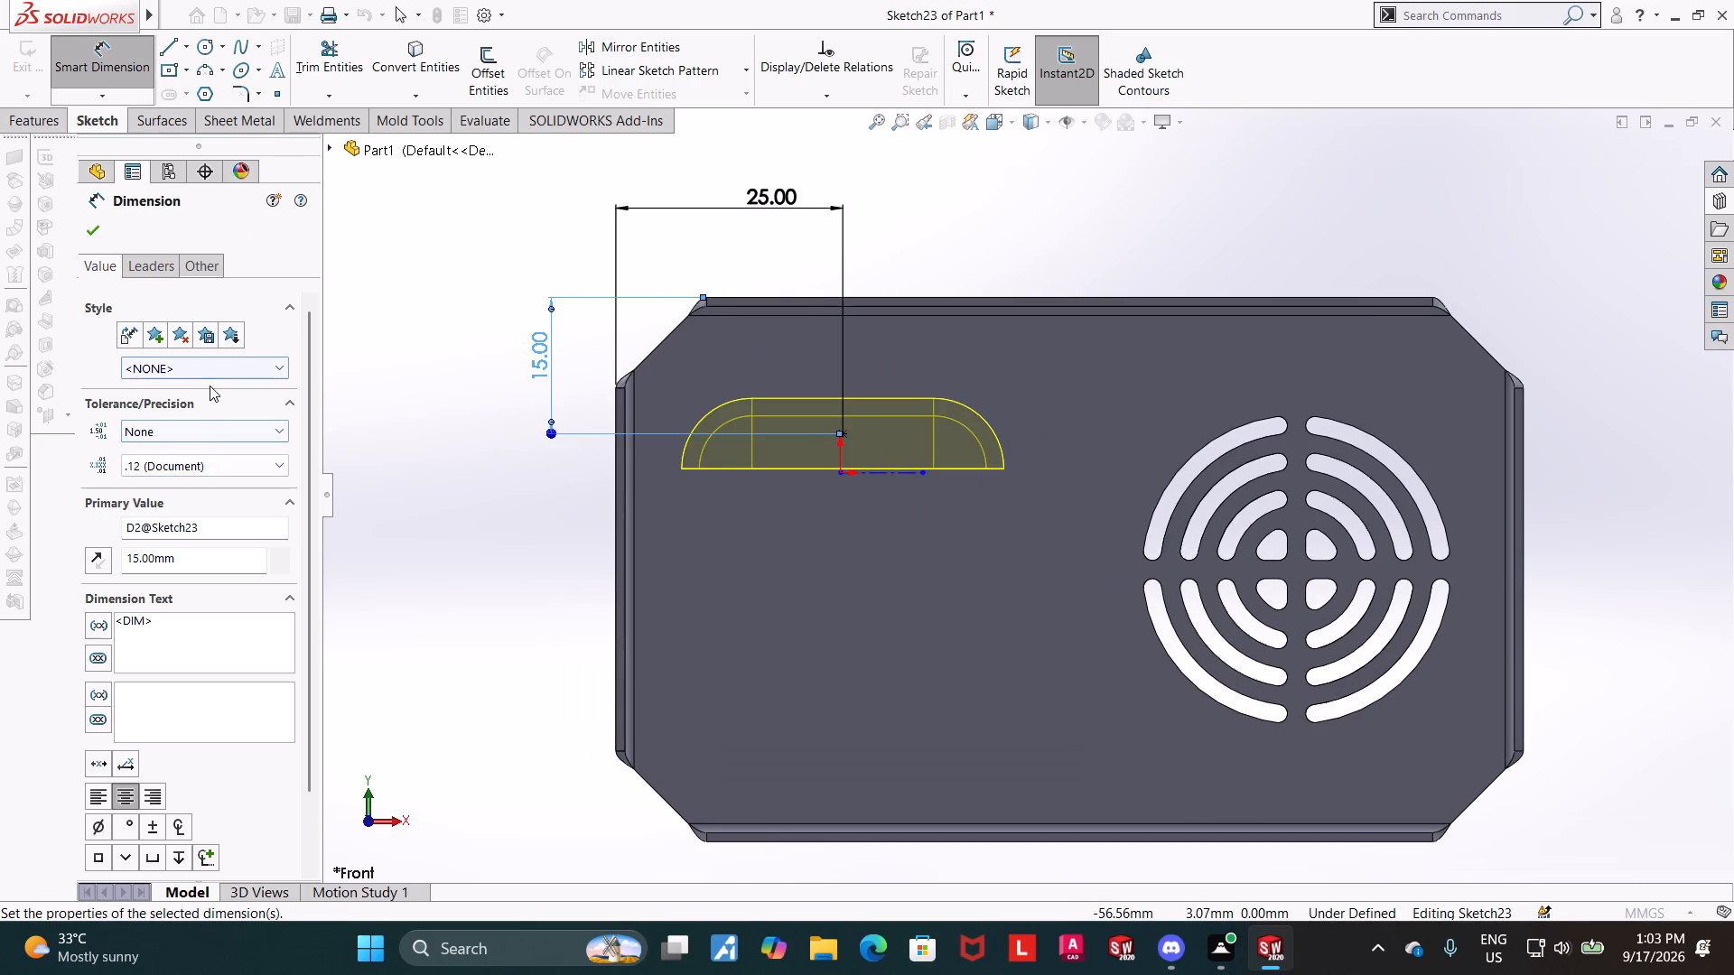
# Leave dimensioning and review the forming tool's type settings, configuration choices and preview direction.
pyautogui.click(89, 227)
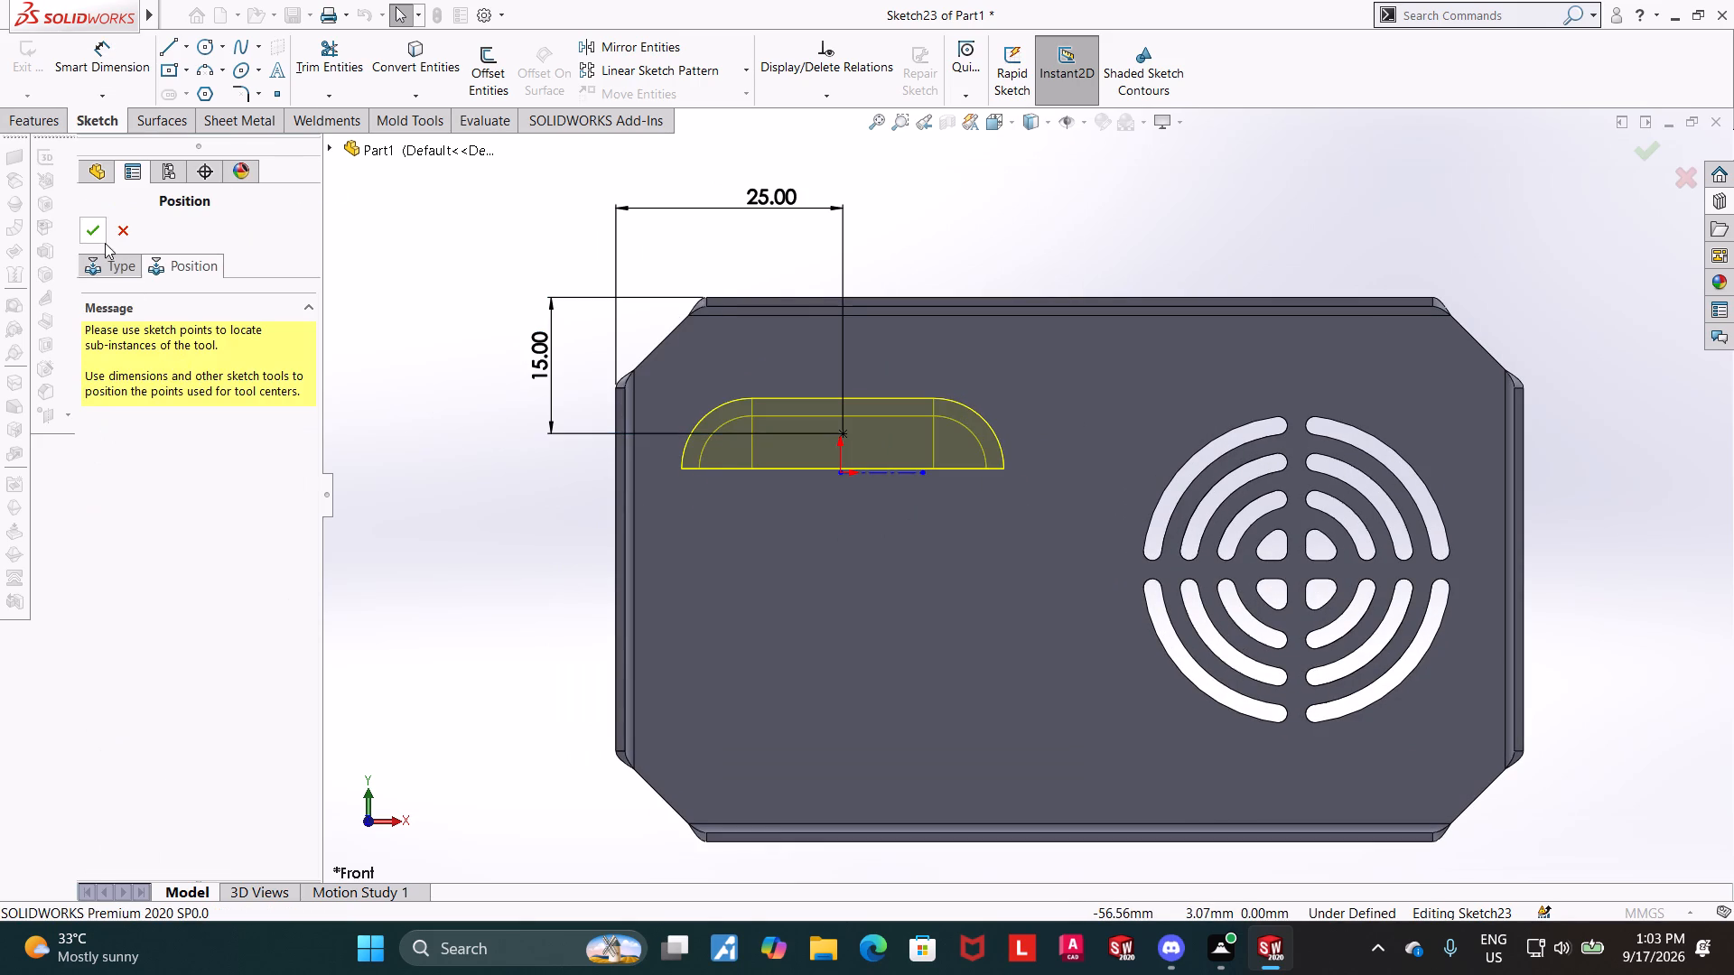
pyautogui.click(113, 268)
pyautogui.scroll(-1, 232, 590)
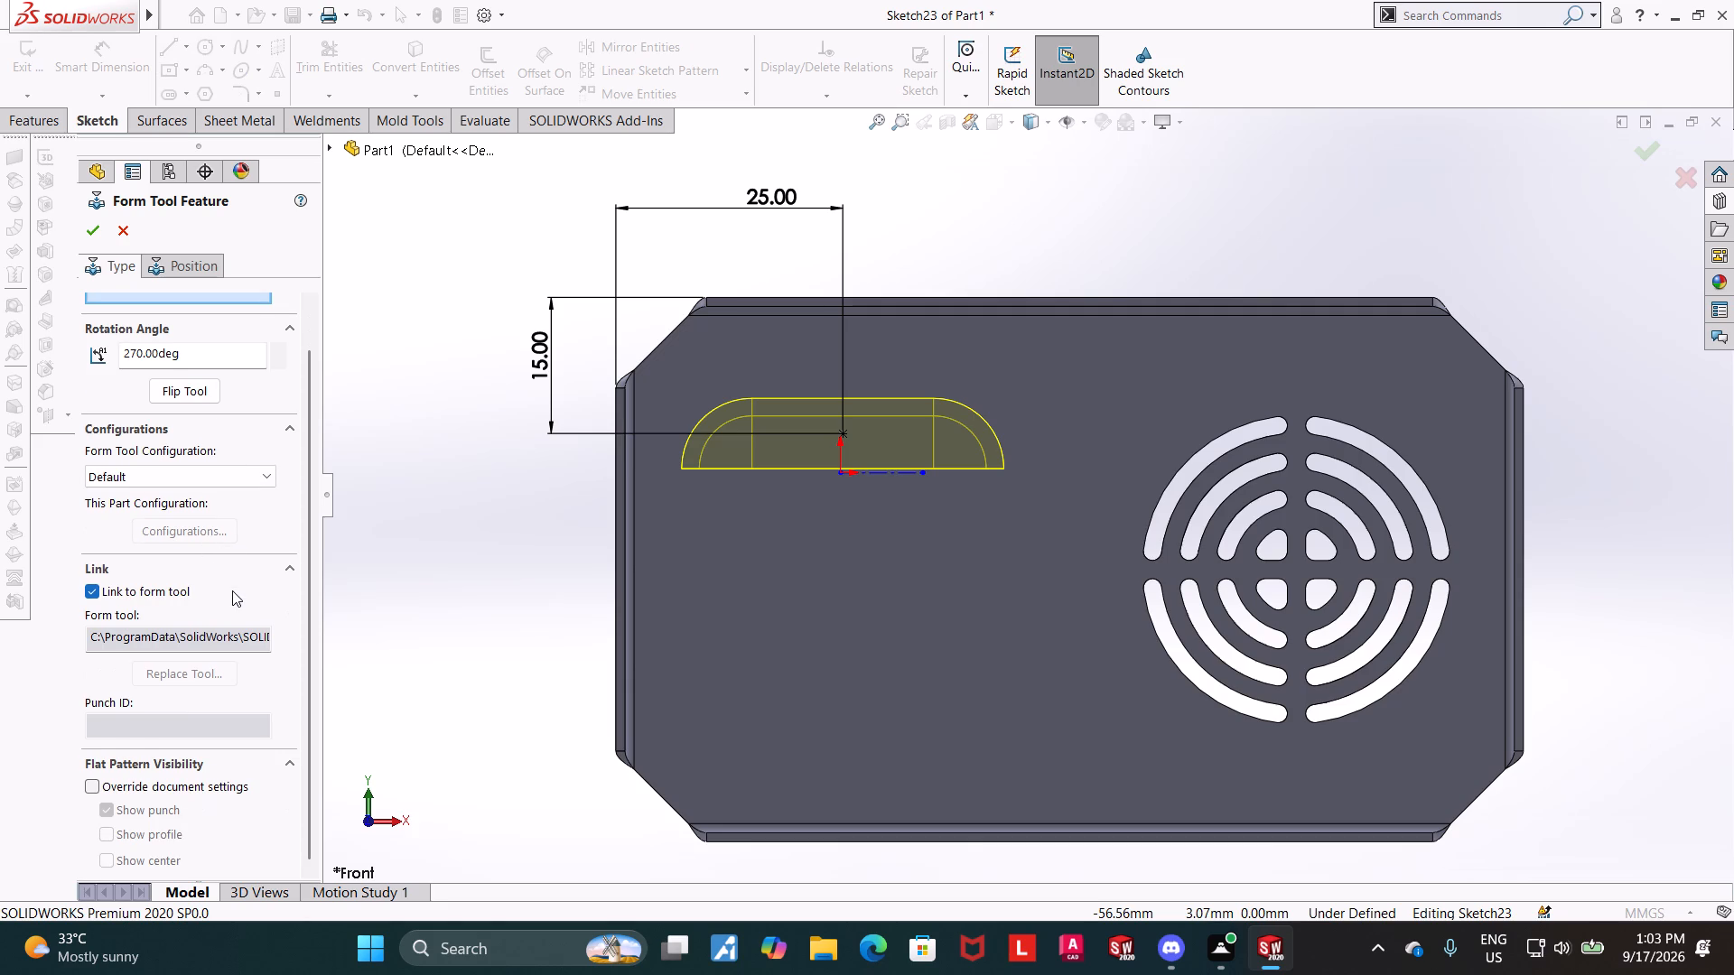
pyautogui.click(200, 470)
pyautogui.click(195, 477)
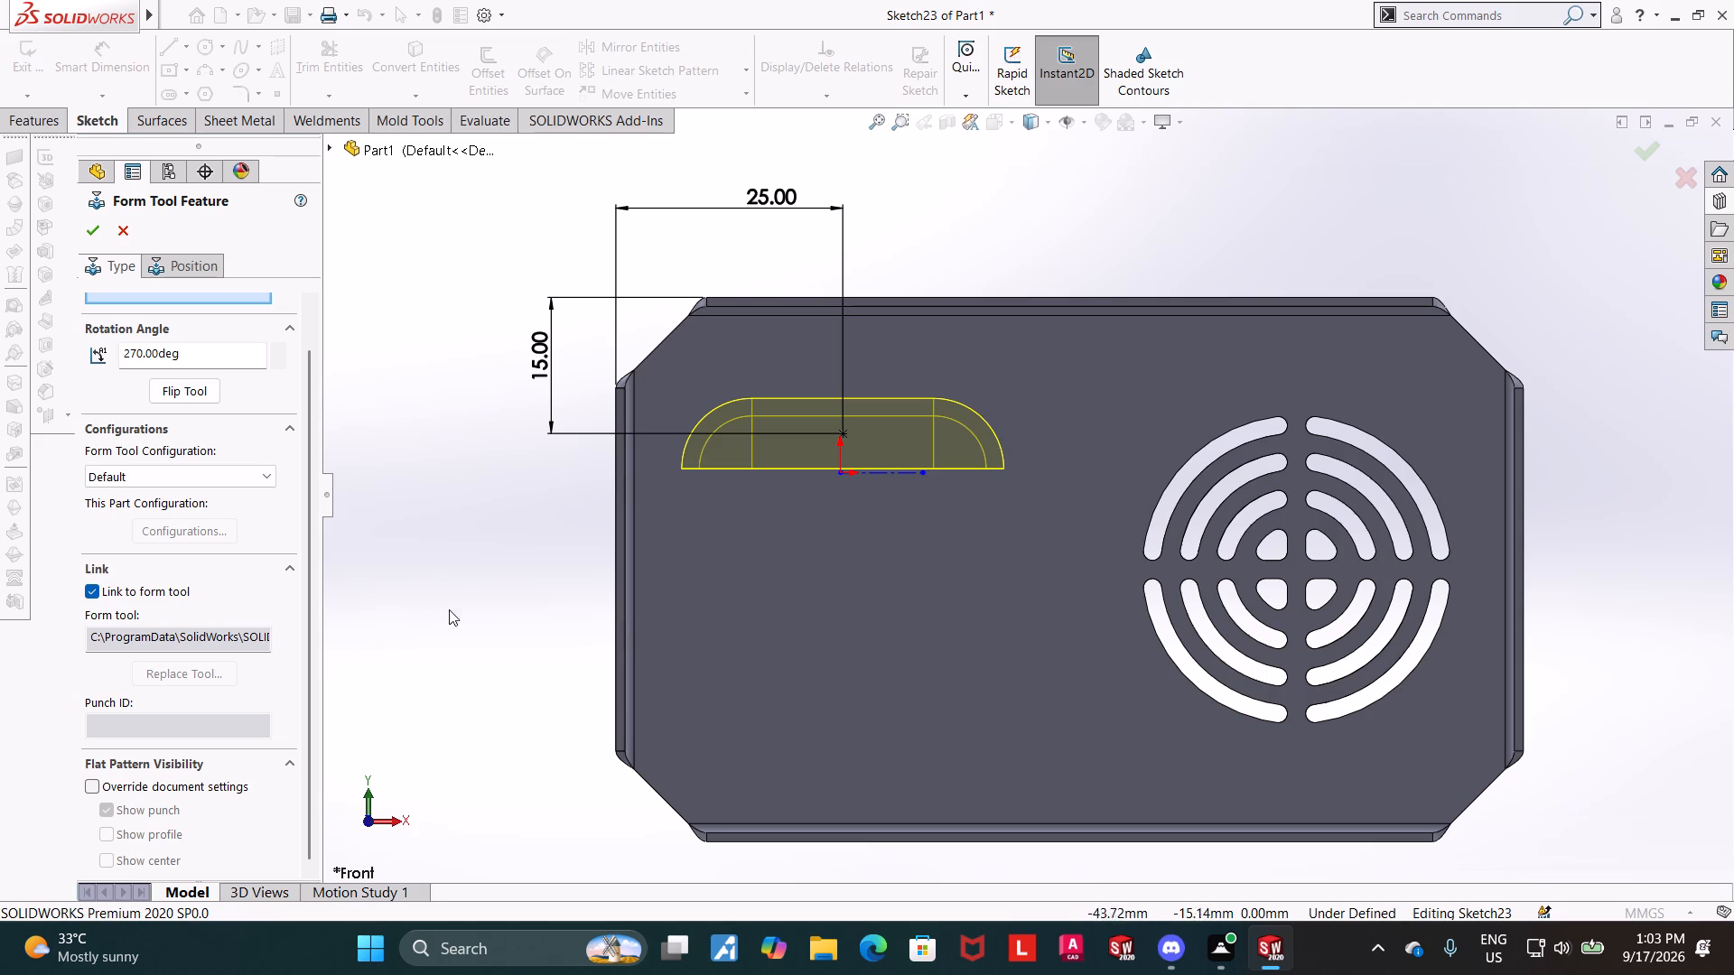
pyautogui.moveTo(449, 609); pyautogui.dragTo(614, 603, button='middle')
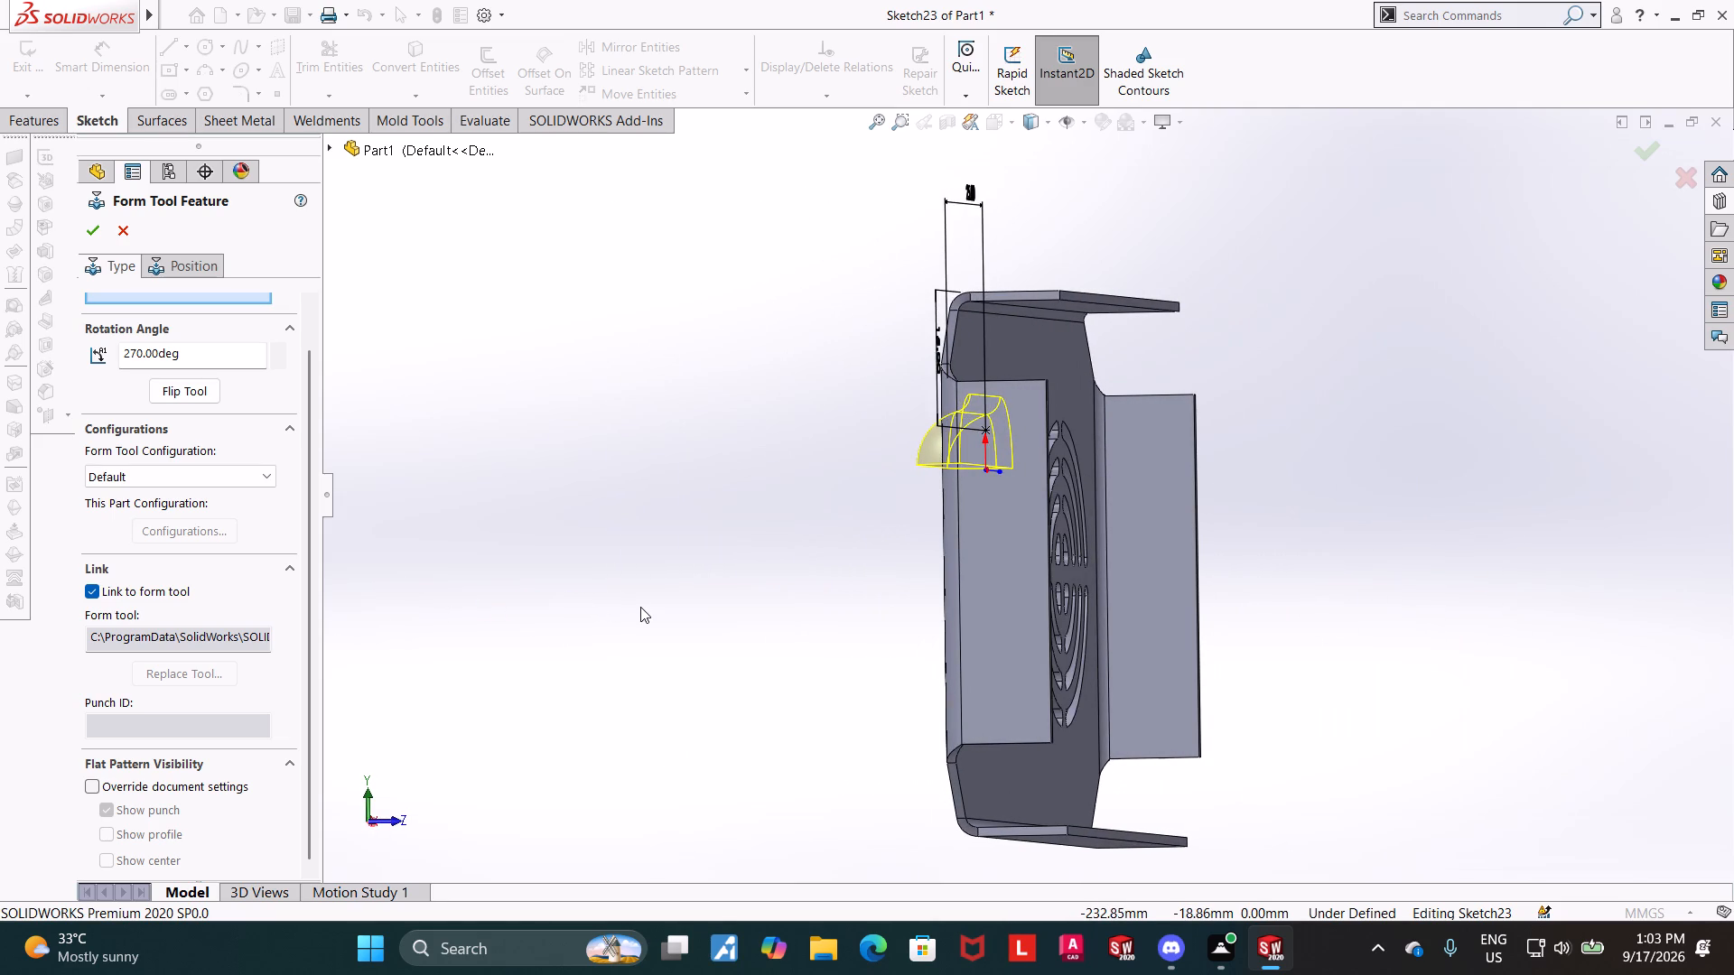
pyautogui.moveTo(659, 618); pyautogui.dragTo(524, 610, button='middle')
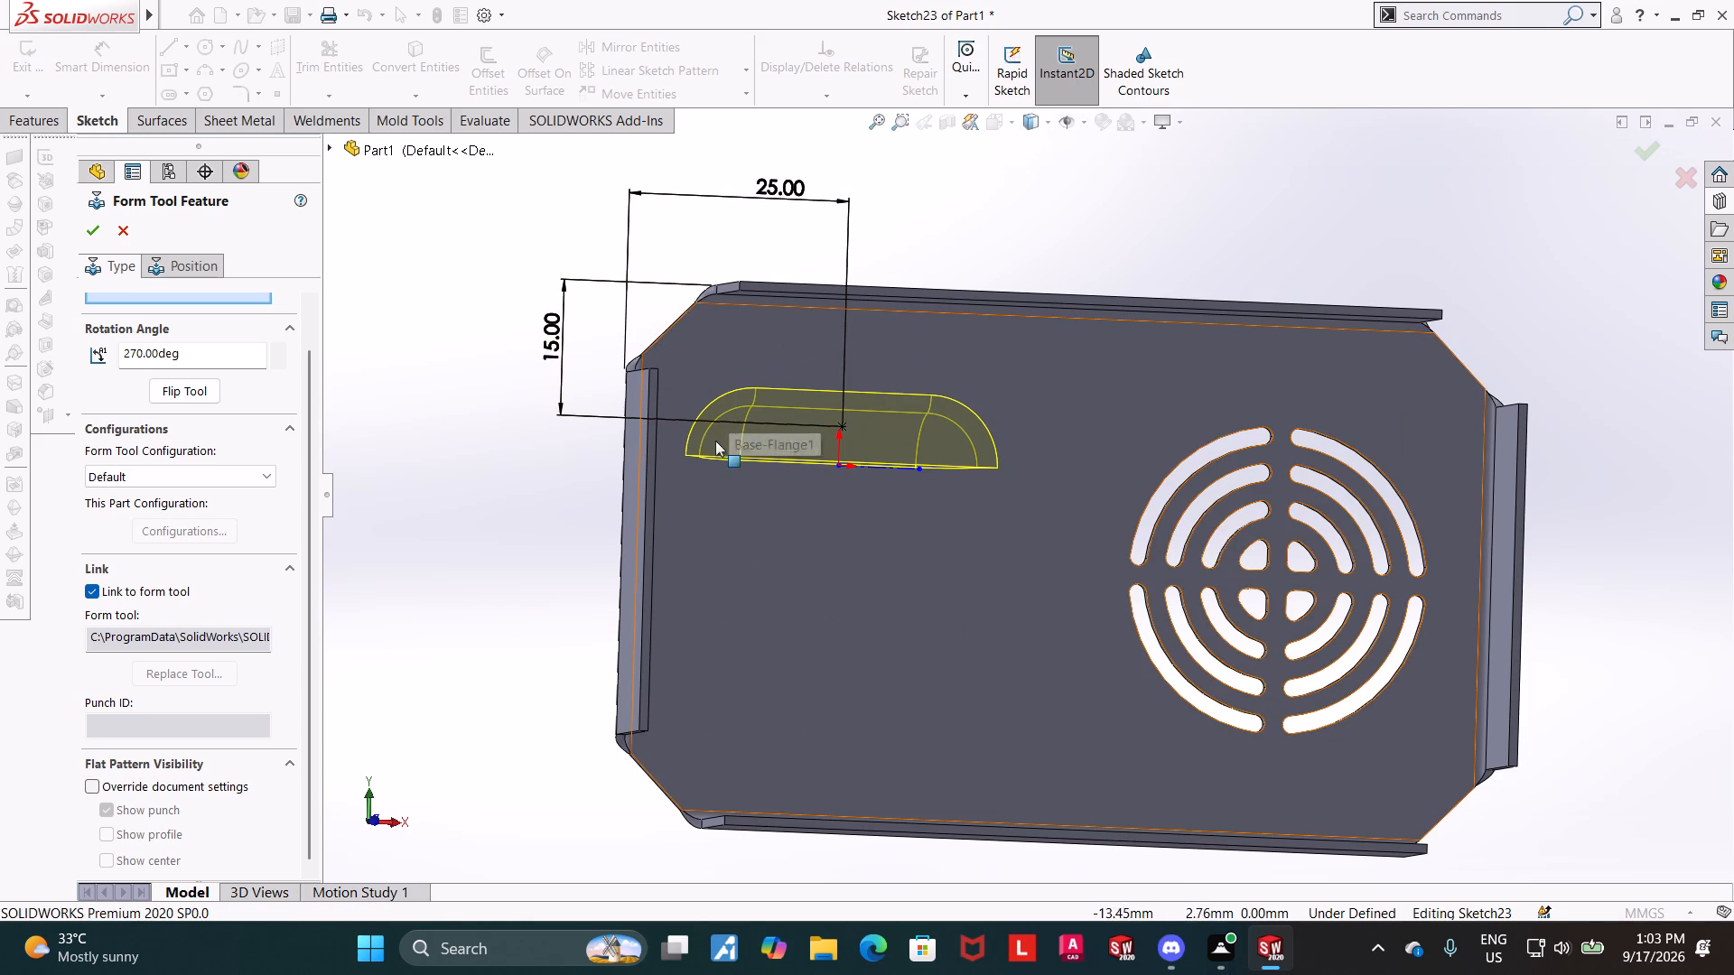
pyautogui.scroll(1, 693, 460)
pyautogui.moveTo(1561, 543); pyautogui.dragTo(1572, 538, button='middle')
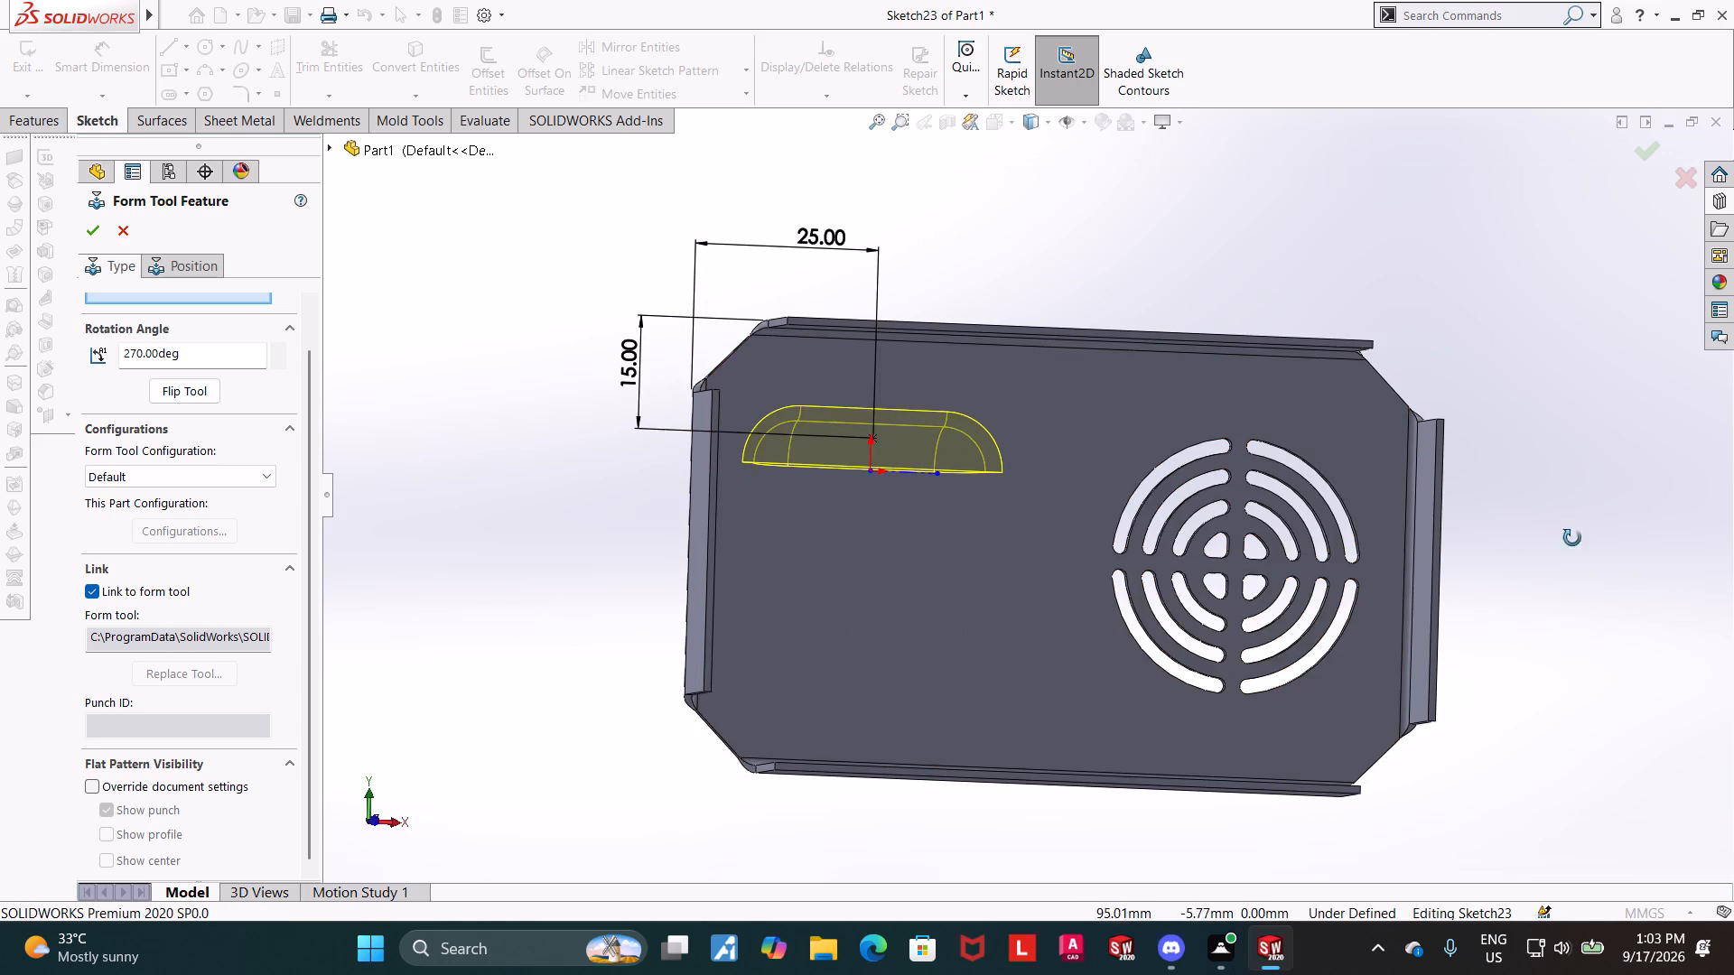
pyautogui.moveTo(1572, 538); pyautogui.dragTo(1599, 525, button='middle')
pyautogui.scroll(-1, 229, 604)
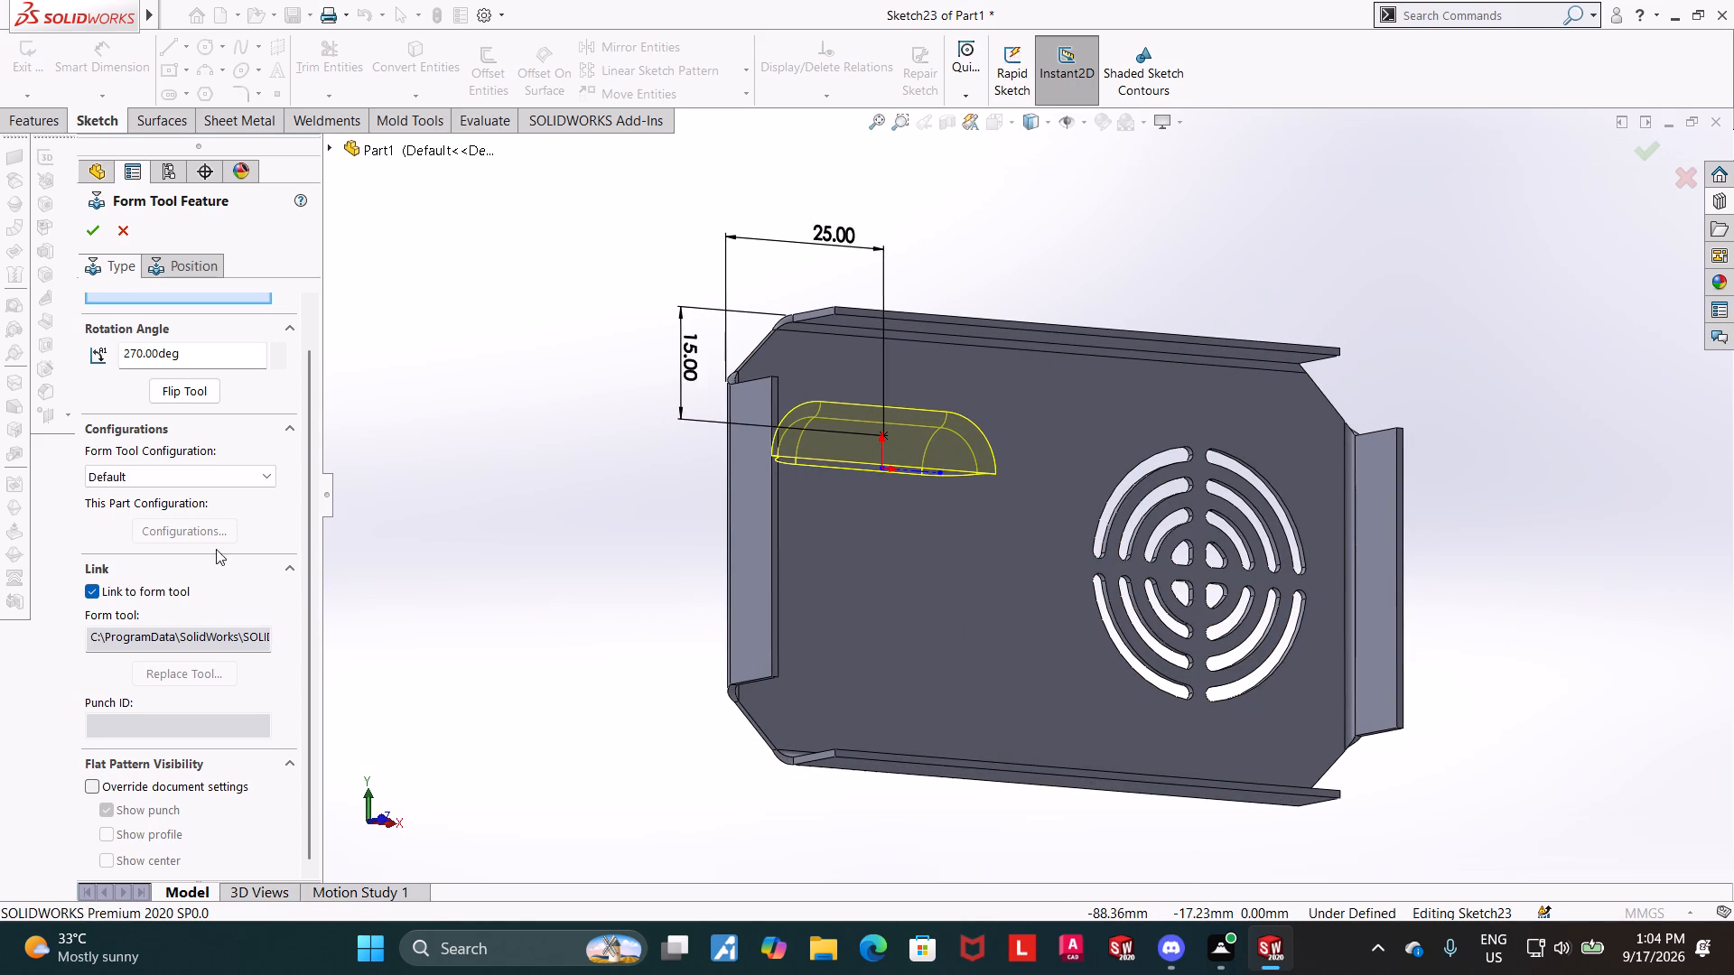
pyautogui.scroll(2, 233, 518)
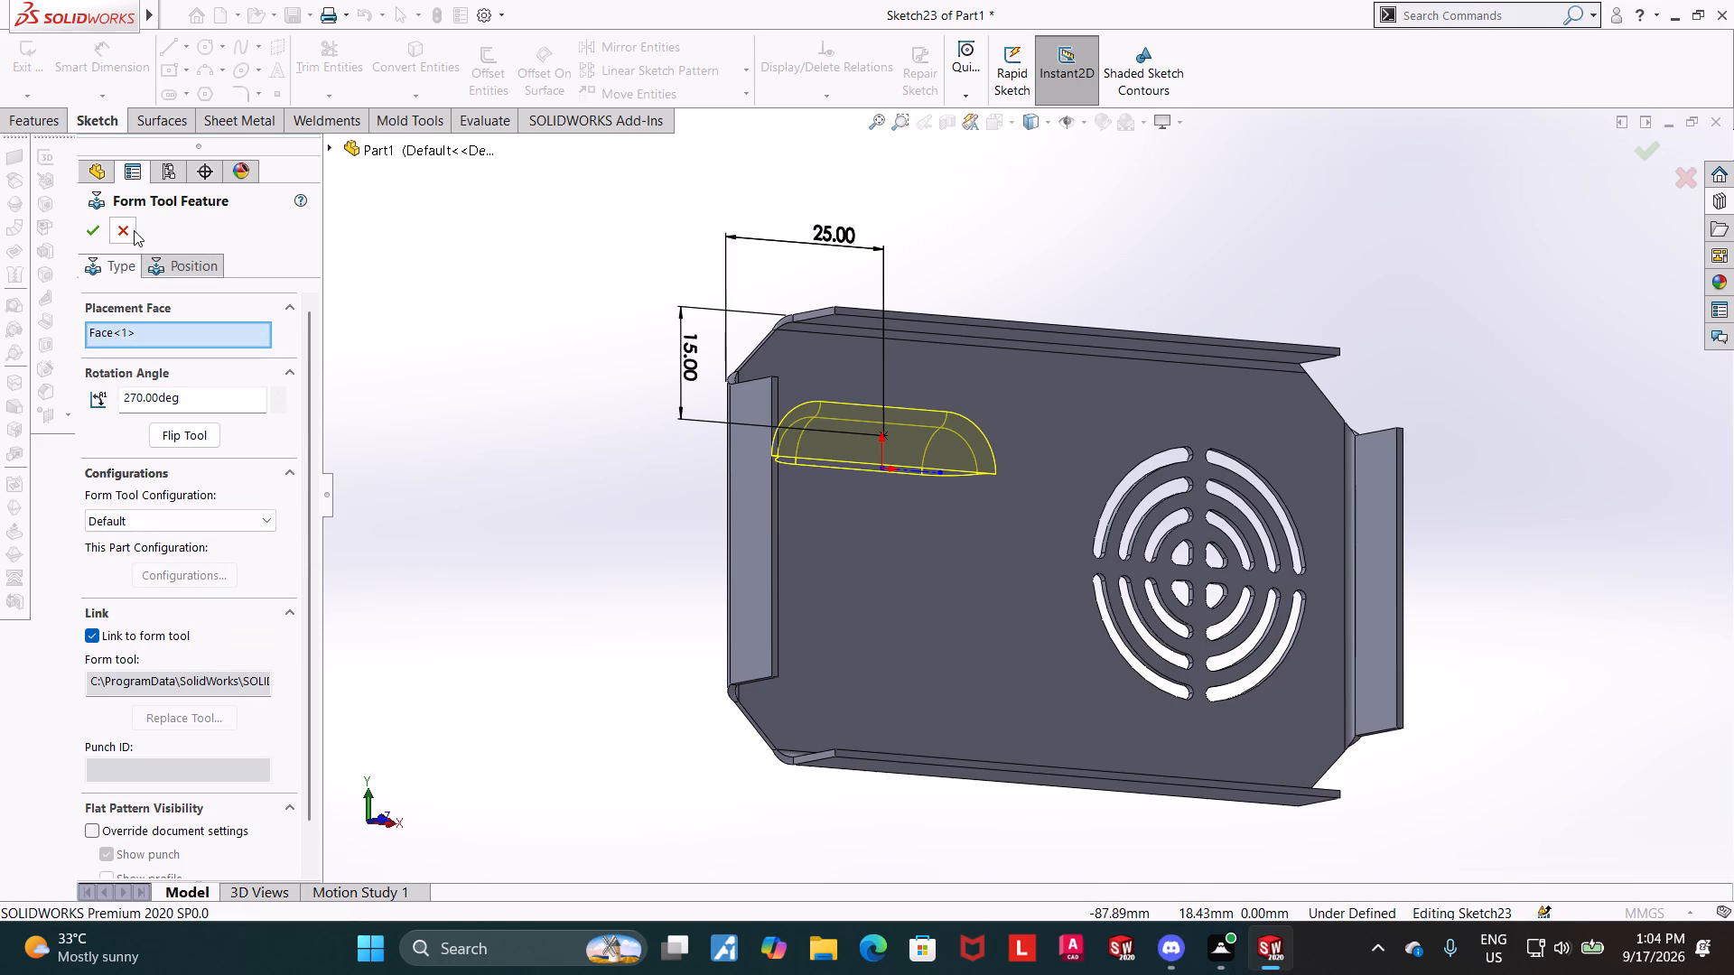
# View the forming tool's position from the front and accept the louver feature with its 270-degree rotation.
pyautogui.click(182, 264)
pyautogui.click(987, 124)
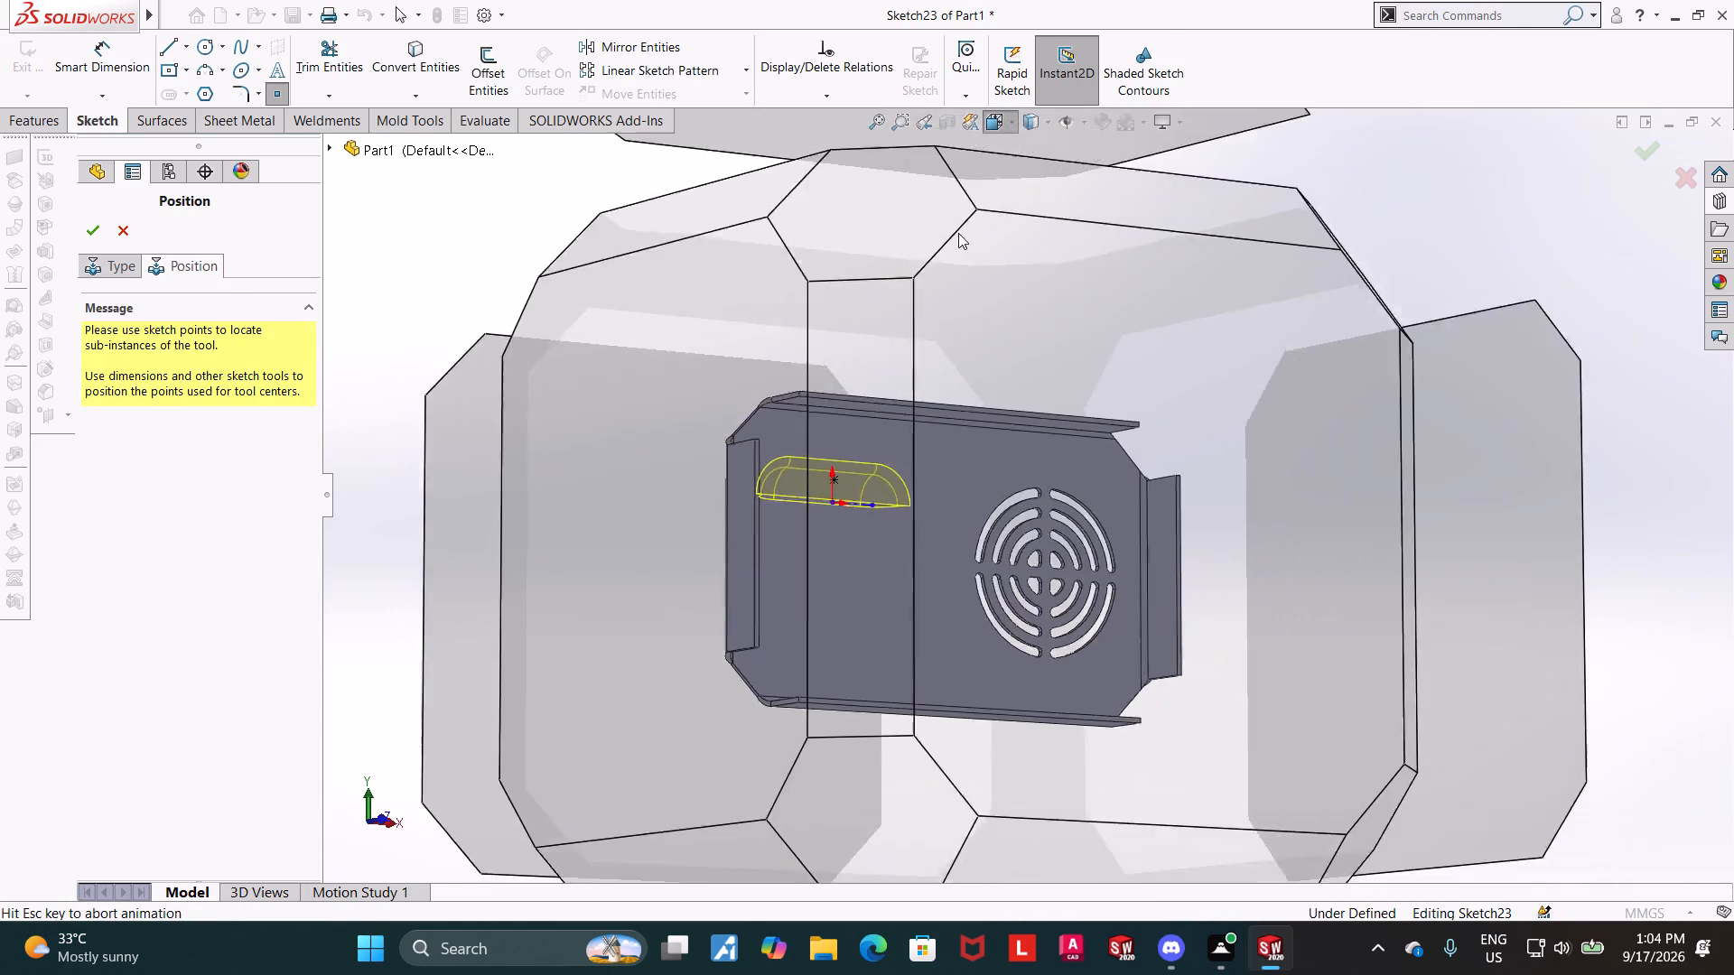
pyautogui.click(927, 517)
pyautogui.click(115, 271)
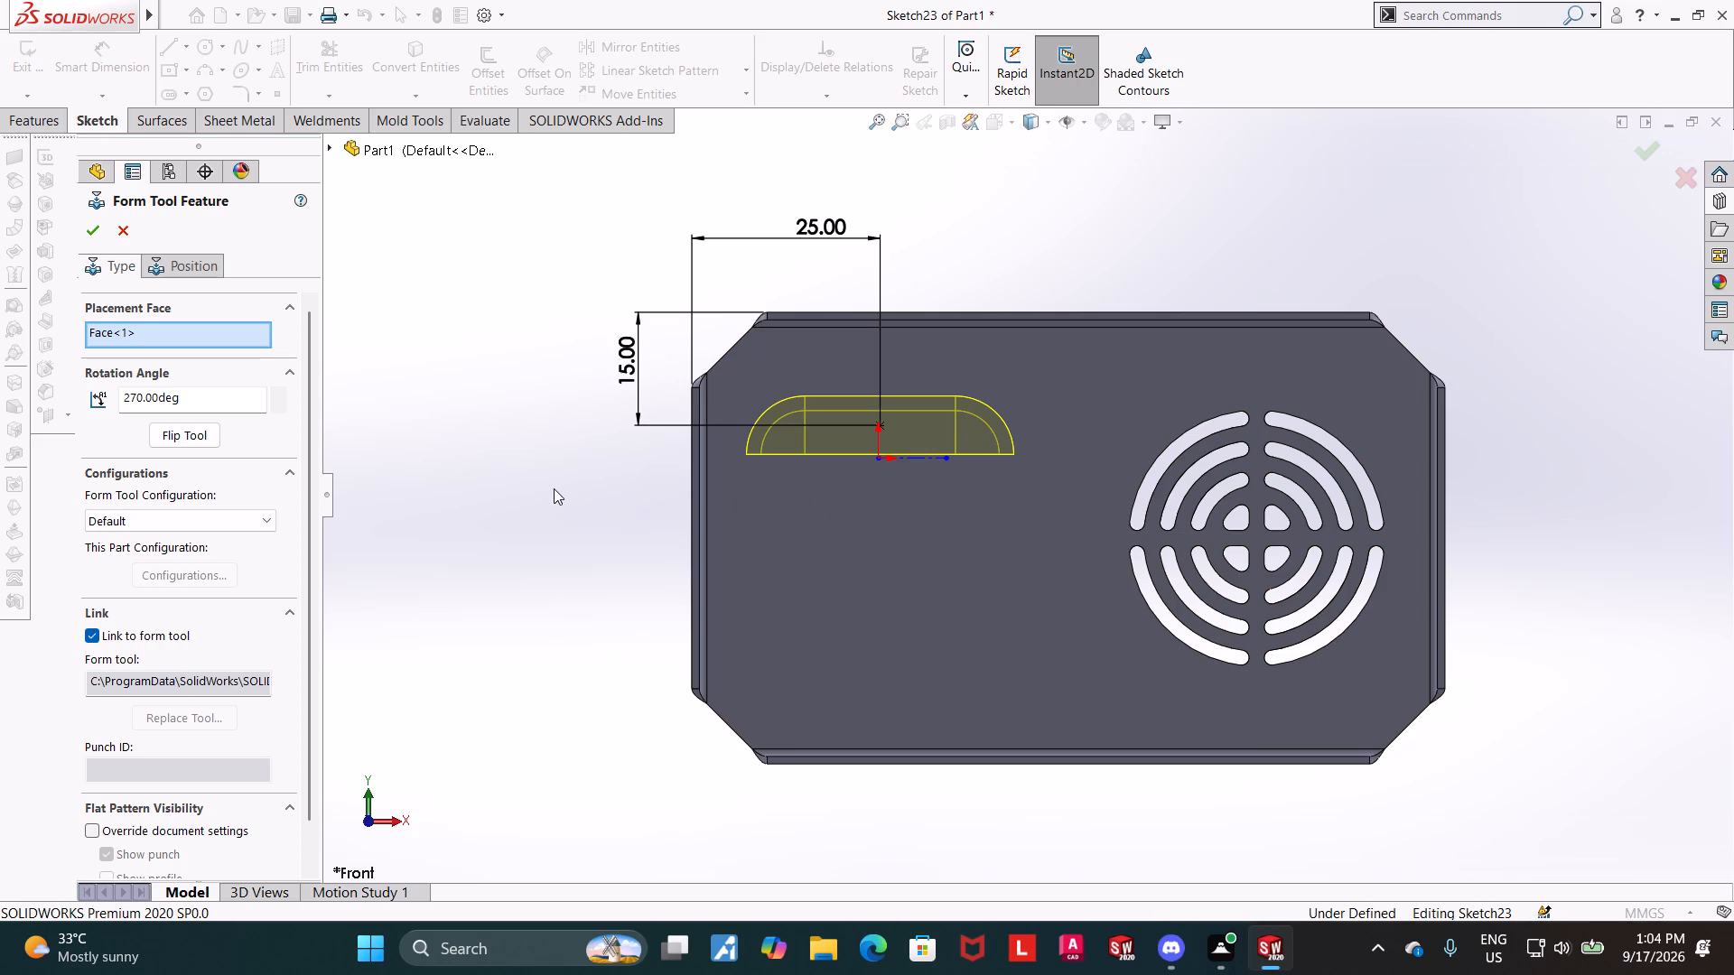
pyautogui.click(100, 232)
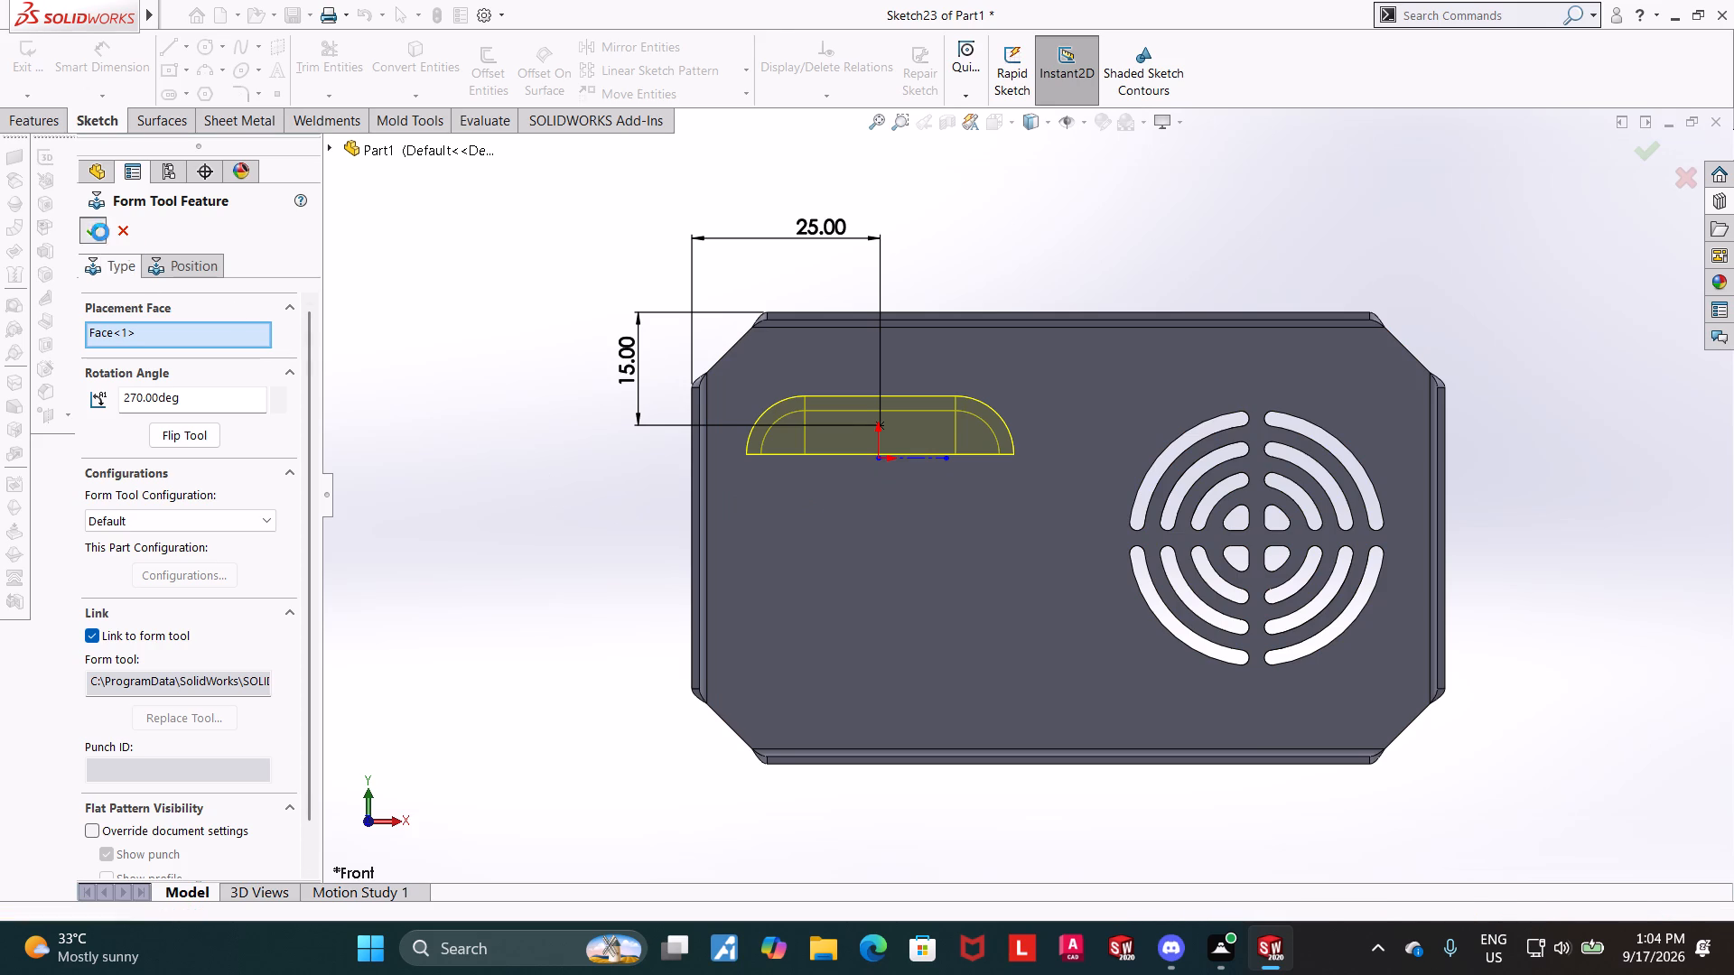
pyautogui.scroll(-1, 944, 459)
pyautogui.click(404, 444)
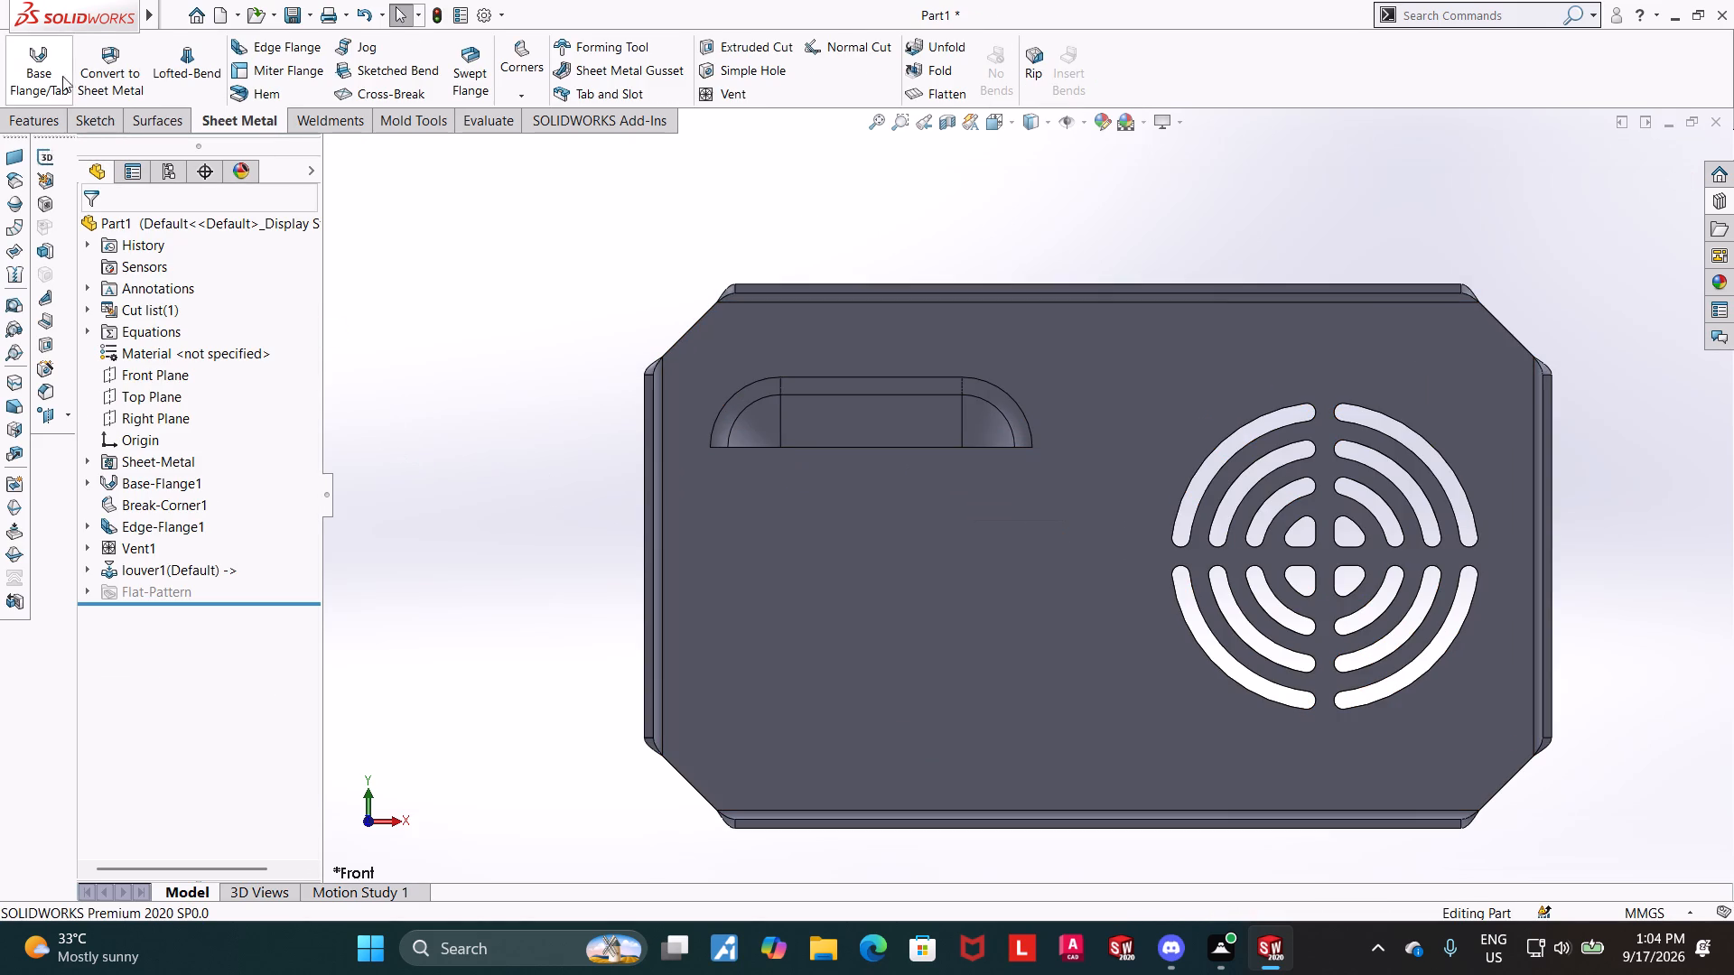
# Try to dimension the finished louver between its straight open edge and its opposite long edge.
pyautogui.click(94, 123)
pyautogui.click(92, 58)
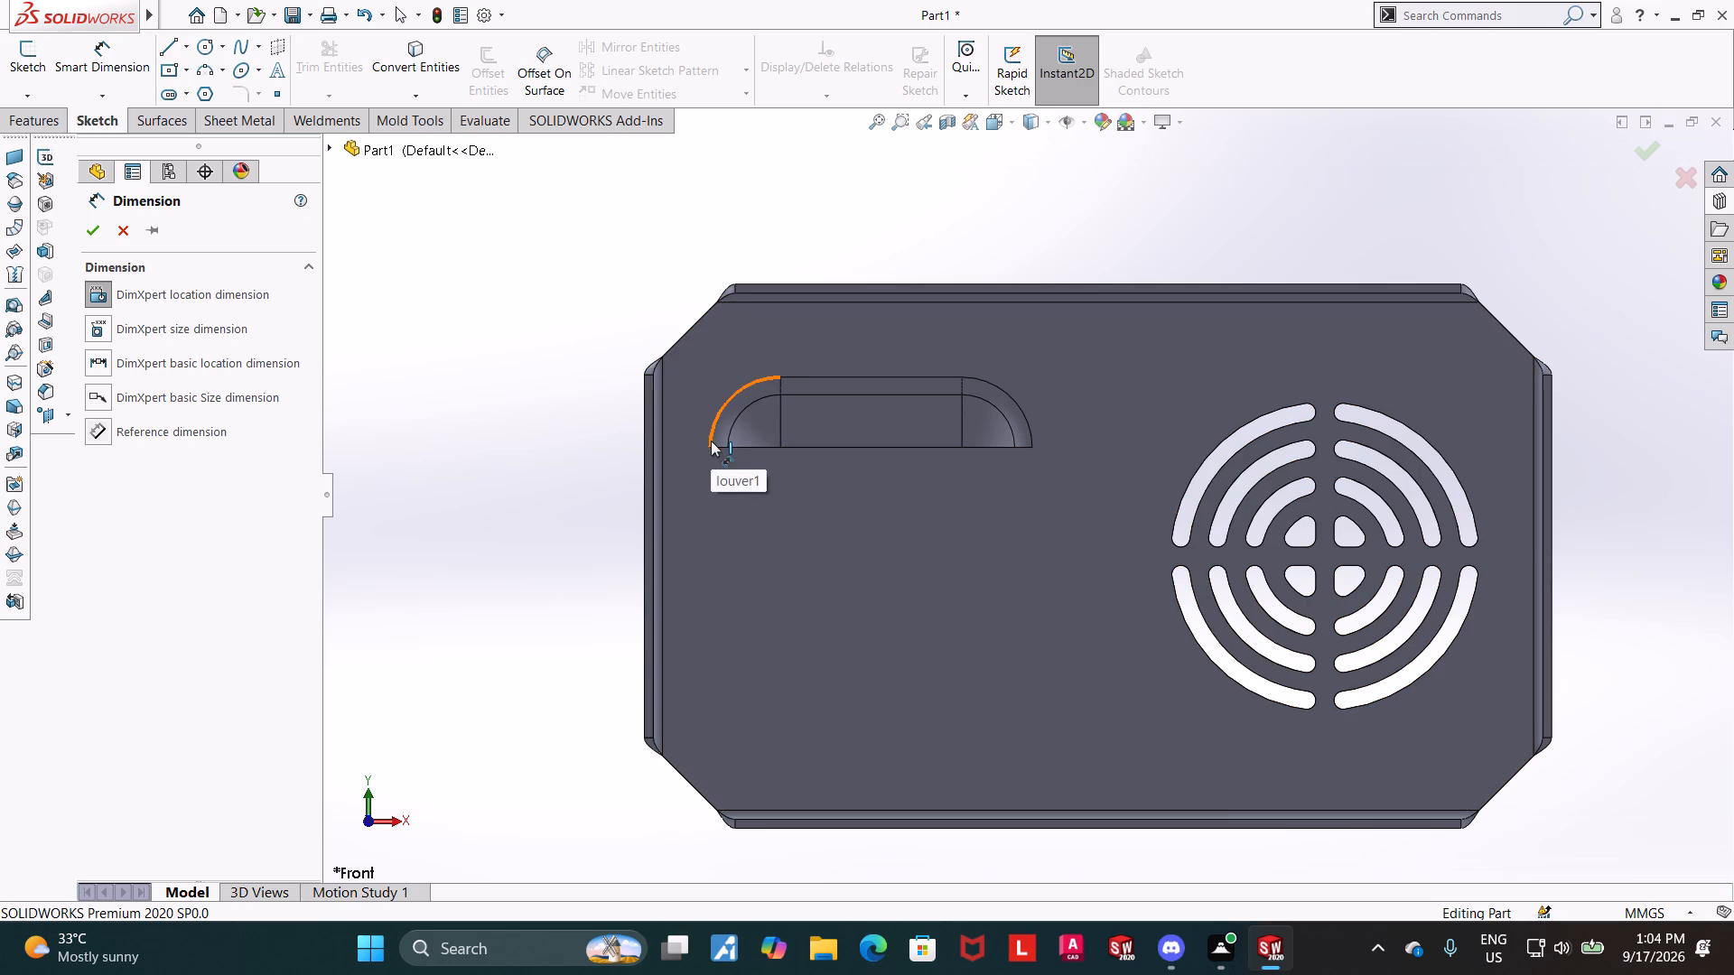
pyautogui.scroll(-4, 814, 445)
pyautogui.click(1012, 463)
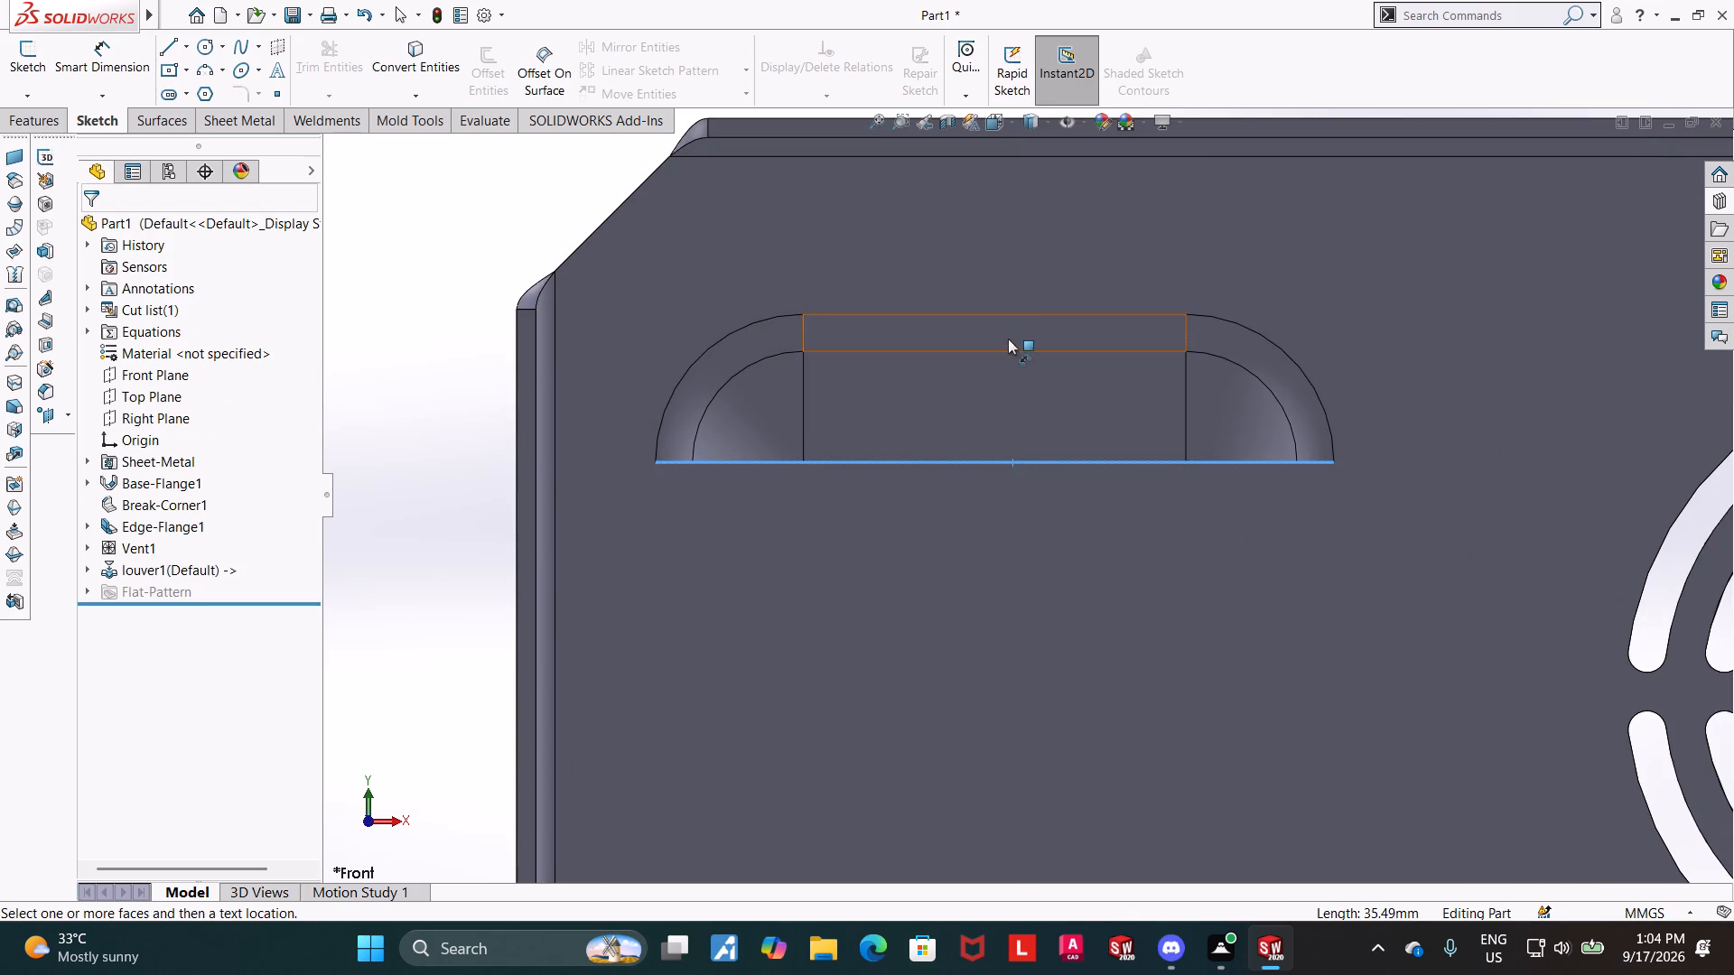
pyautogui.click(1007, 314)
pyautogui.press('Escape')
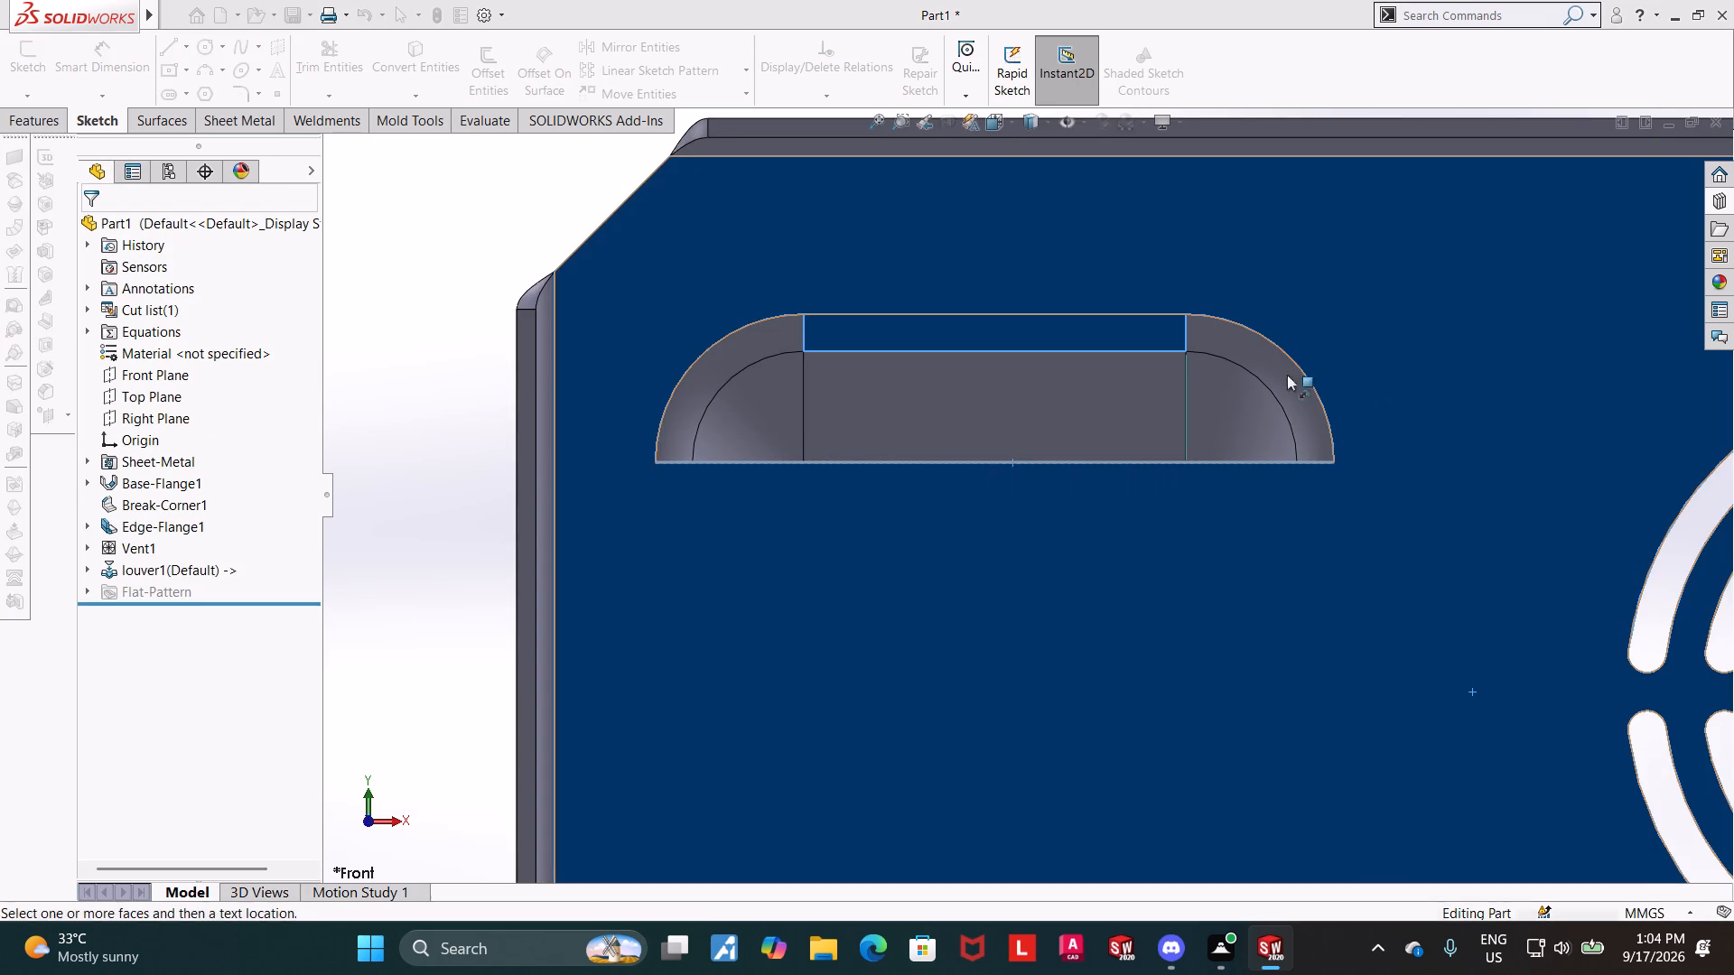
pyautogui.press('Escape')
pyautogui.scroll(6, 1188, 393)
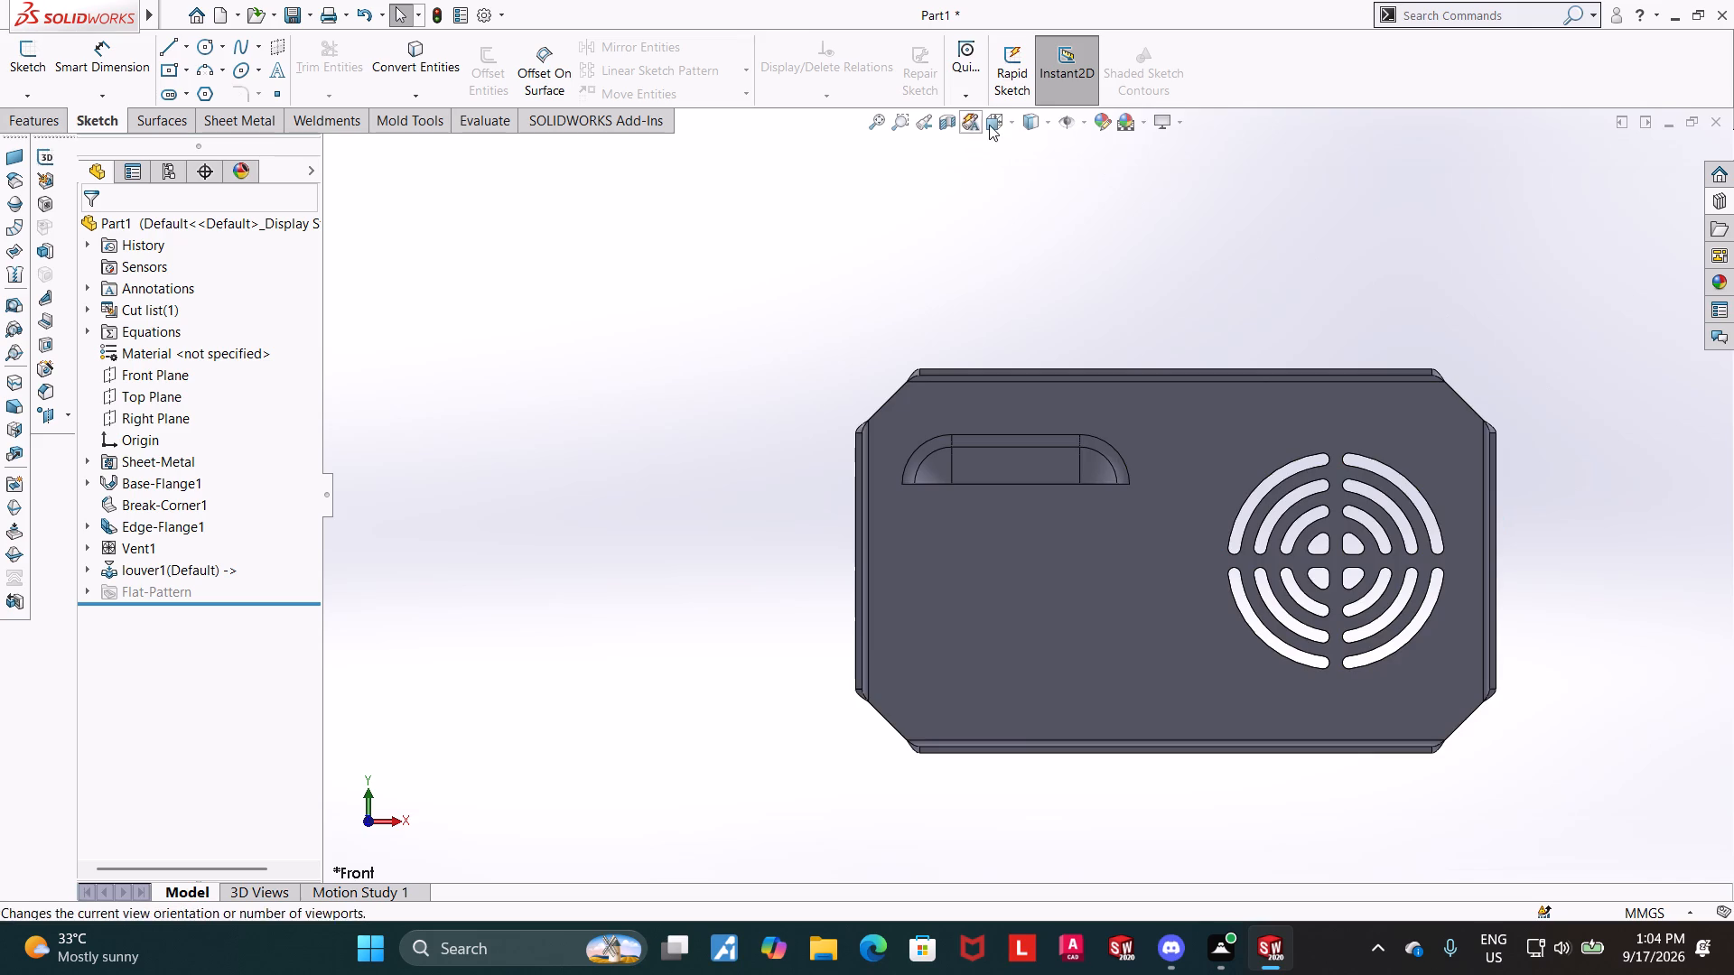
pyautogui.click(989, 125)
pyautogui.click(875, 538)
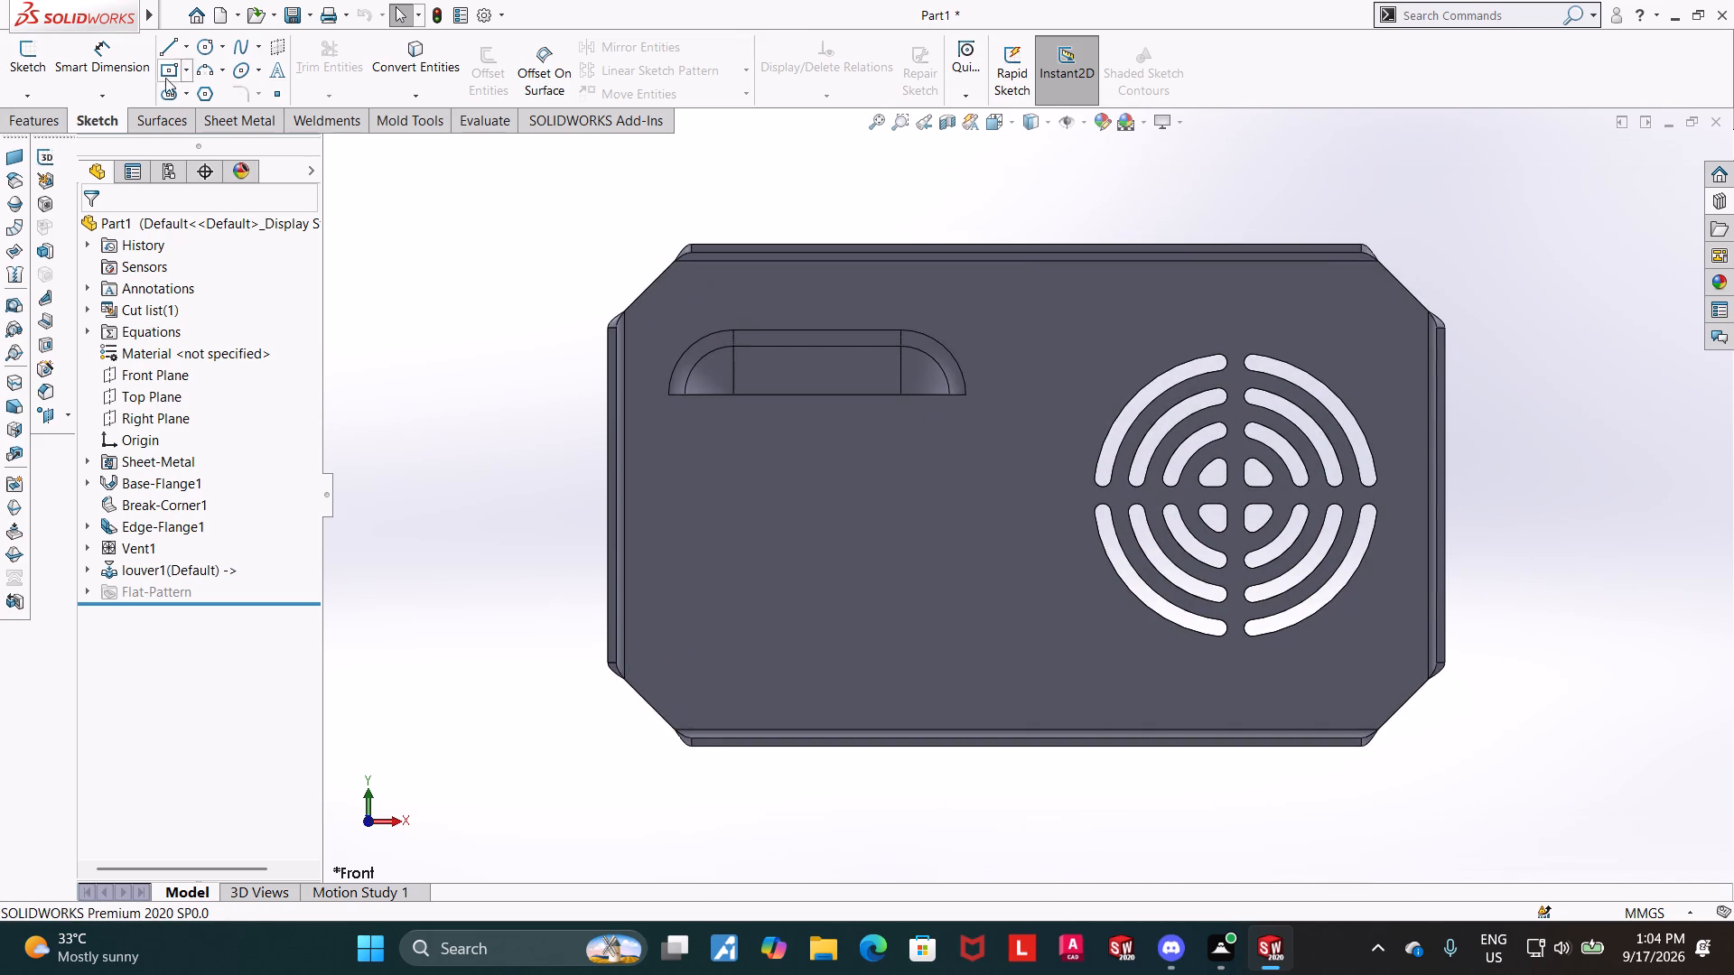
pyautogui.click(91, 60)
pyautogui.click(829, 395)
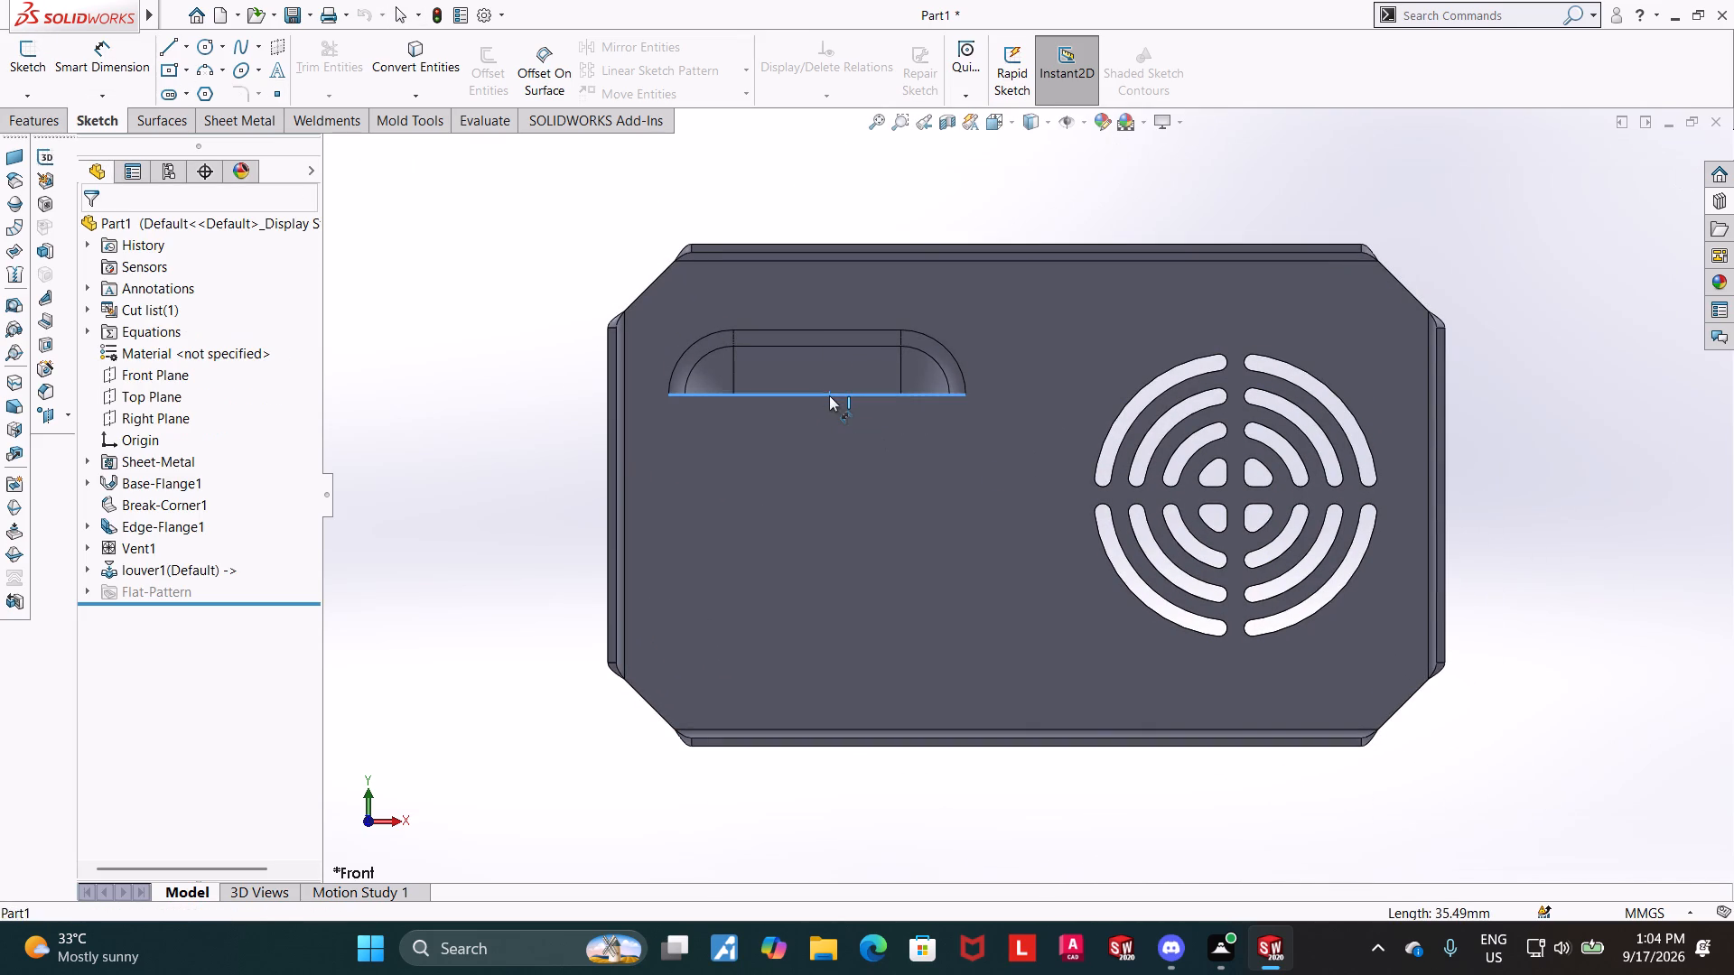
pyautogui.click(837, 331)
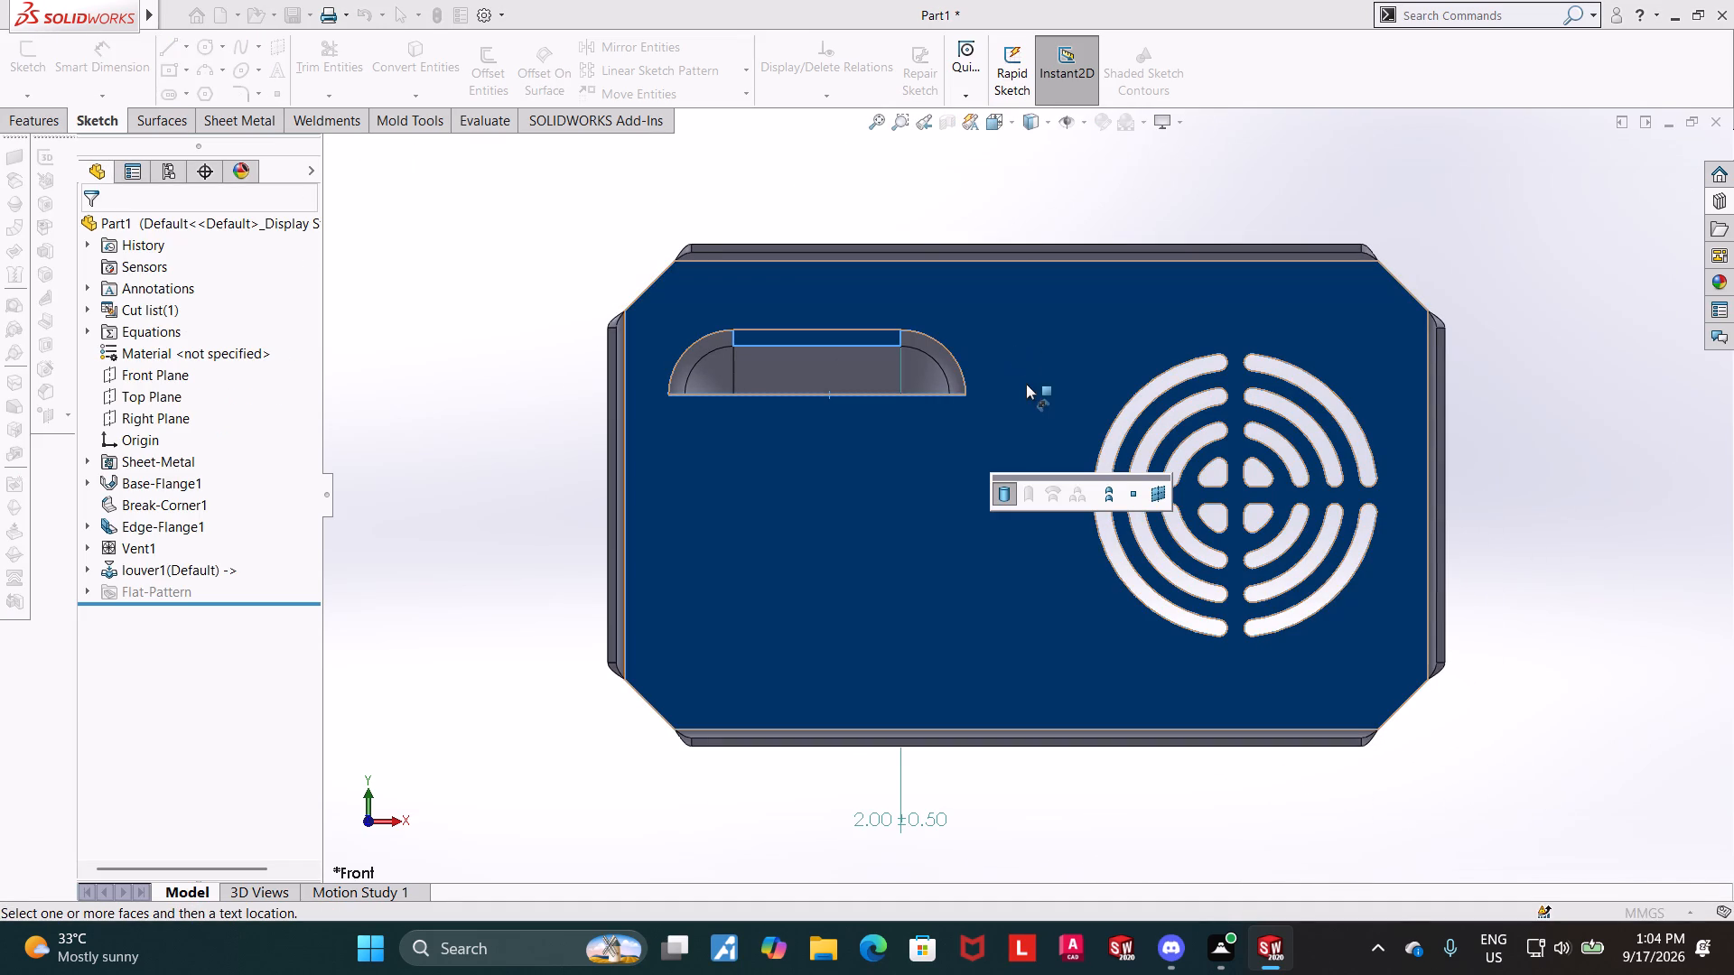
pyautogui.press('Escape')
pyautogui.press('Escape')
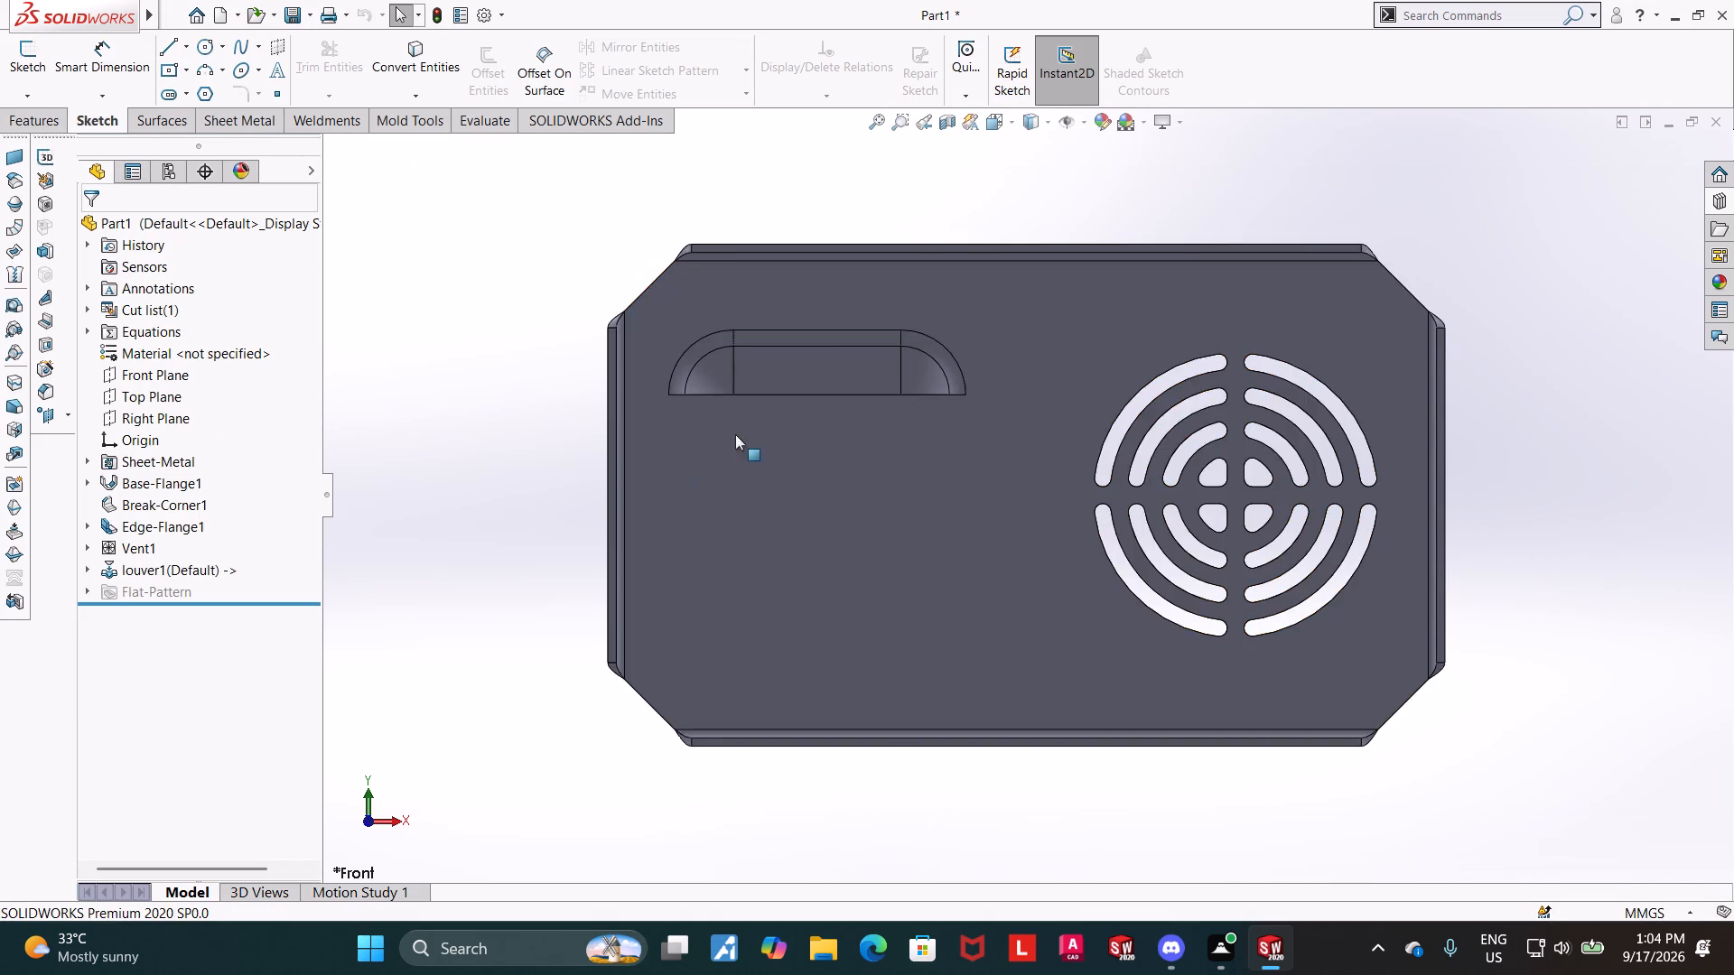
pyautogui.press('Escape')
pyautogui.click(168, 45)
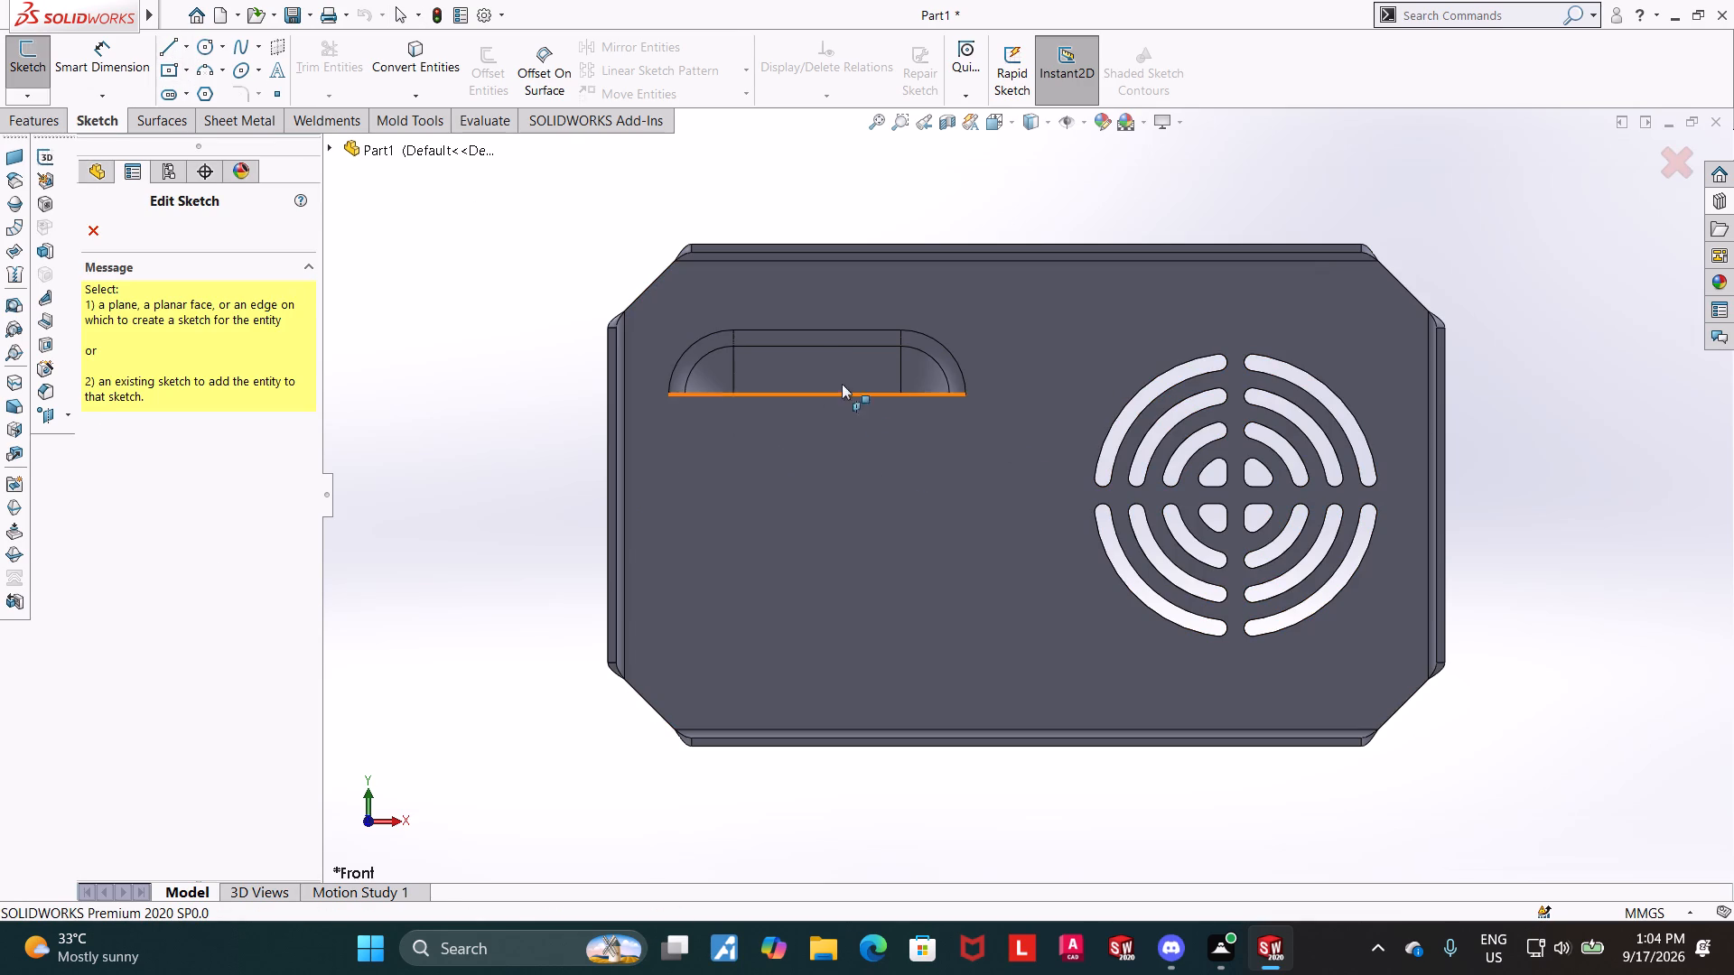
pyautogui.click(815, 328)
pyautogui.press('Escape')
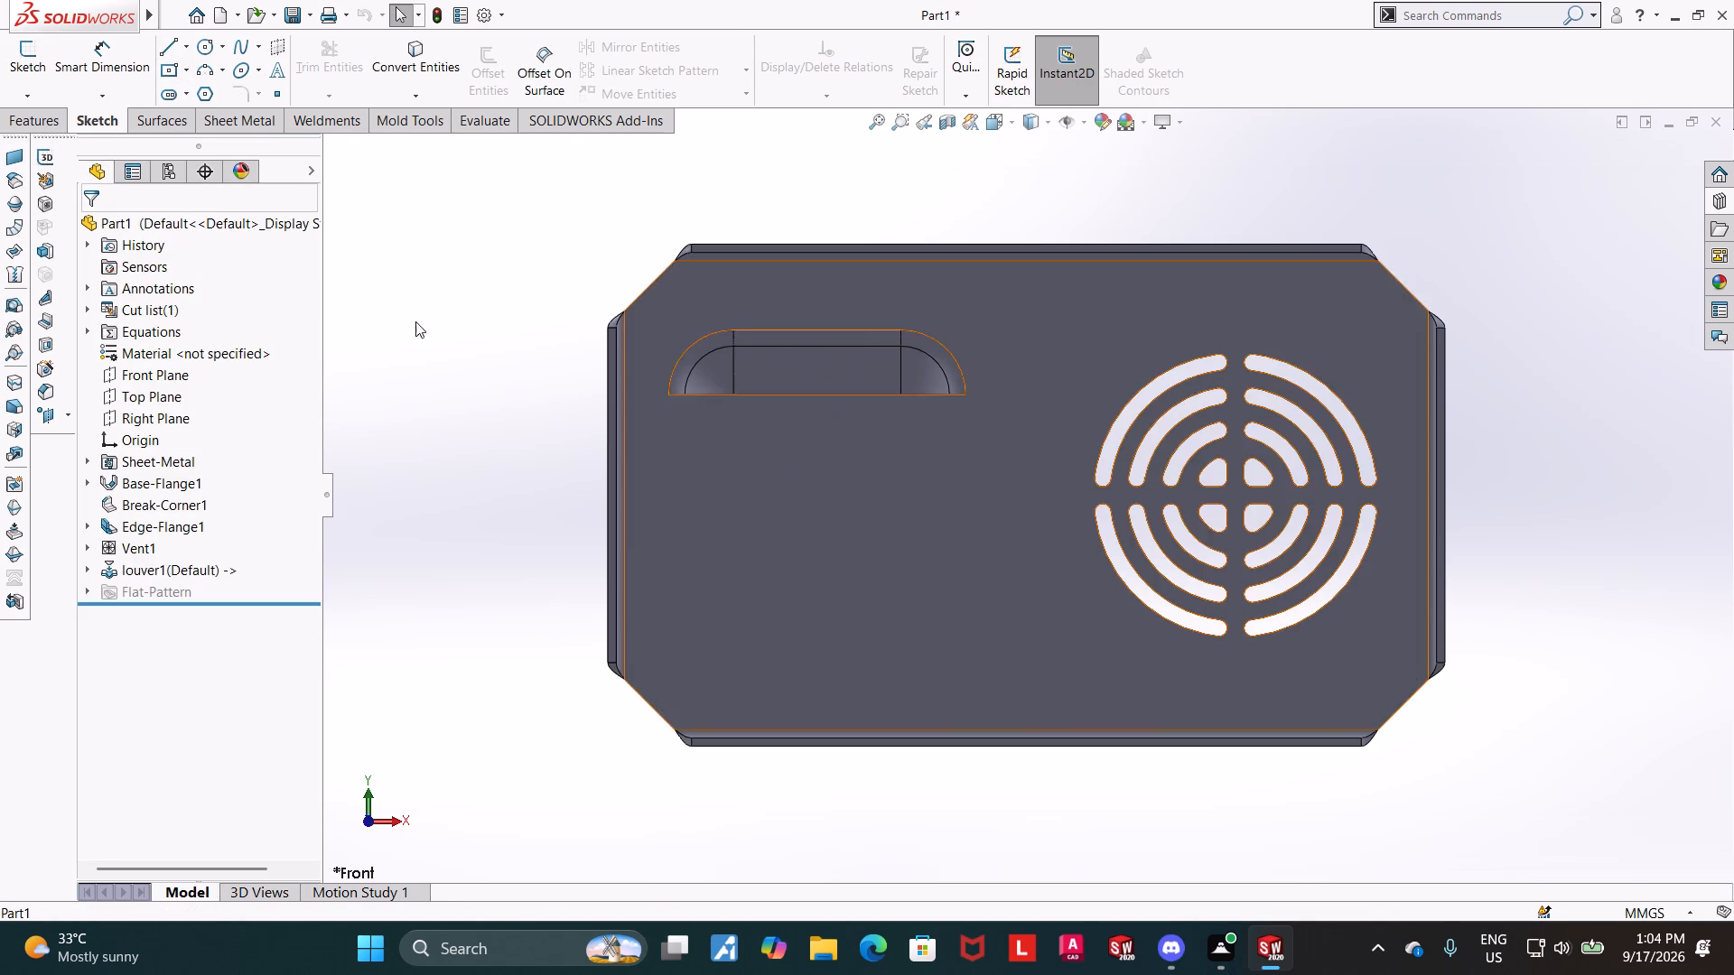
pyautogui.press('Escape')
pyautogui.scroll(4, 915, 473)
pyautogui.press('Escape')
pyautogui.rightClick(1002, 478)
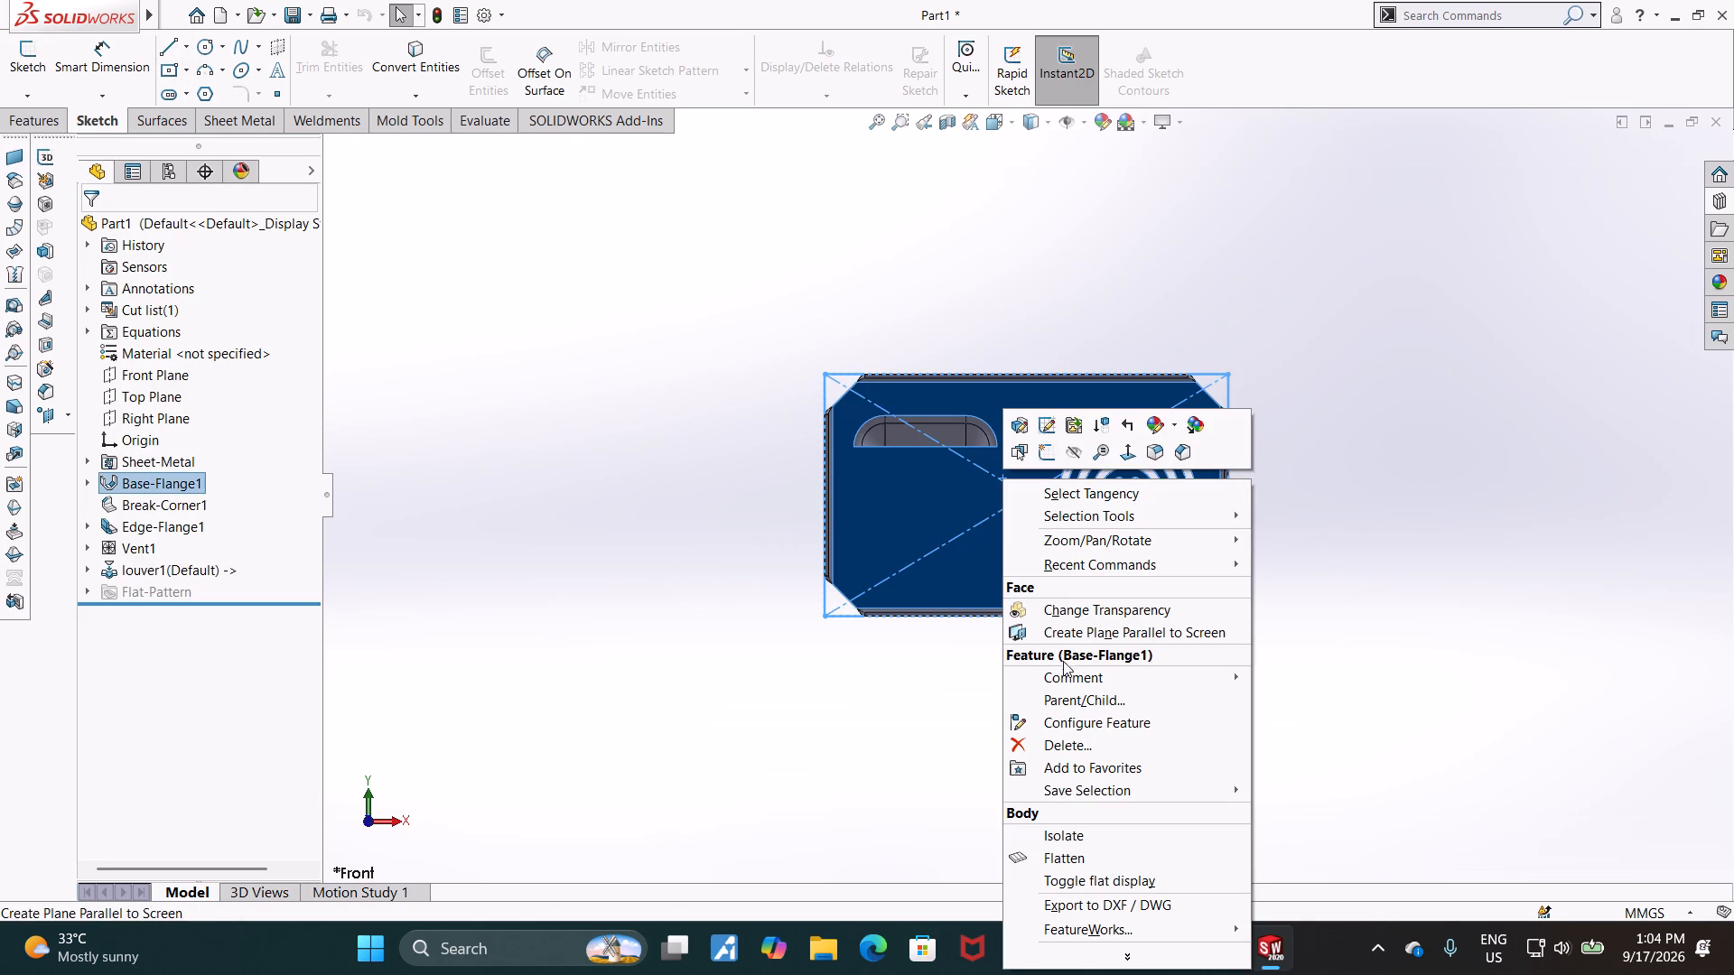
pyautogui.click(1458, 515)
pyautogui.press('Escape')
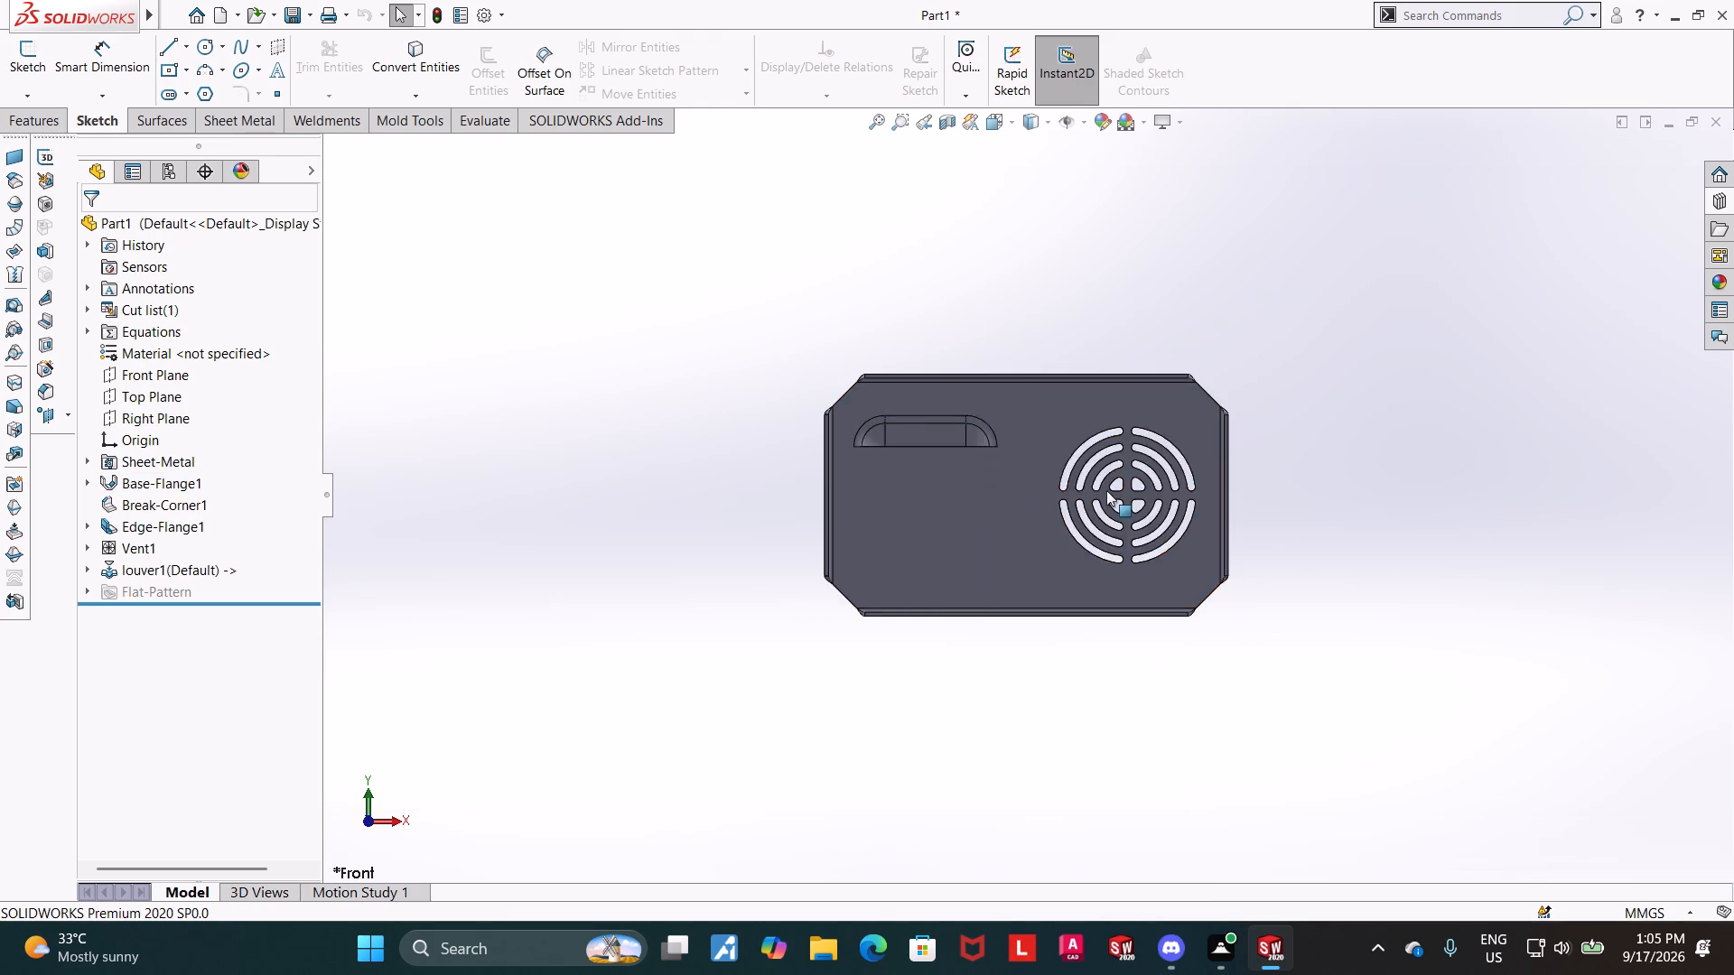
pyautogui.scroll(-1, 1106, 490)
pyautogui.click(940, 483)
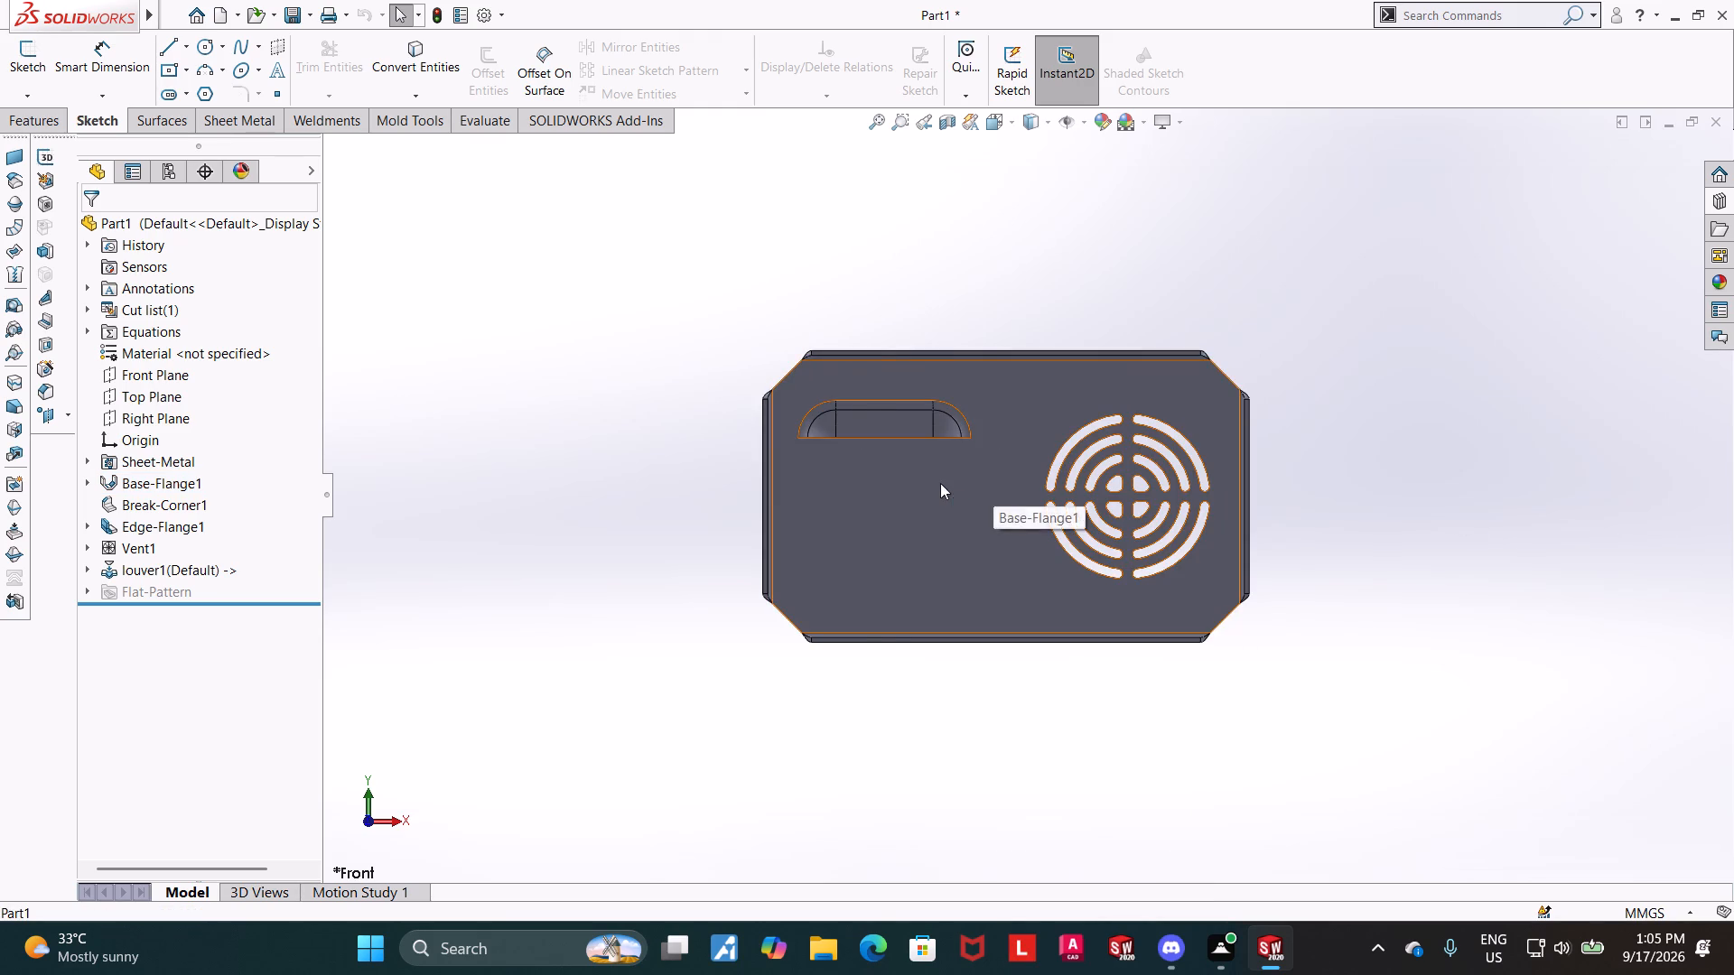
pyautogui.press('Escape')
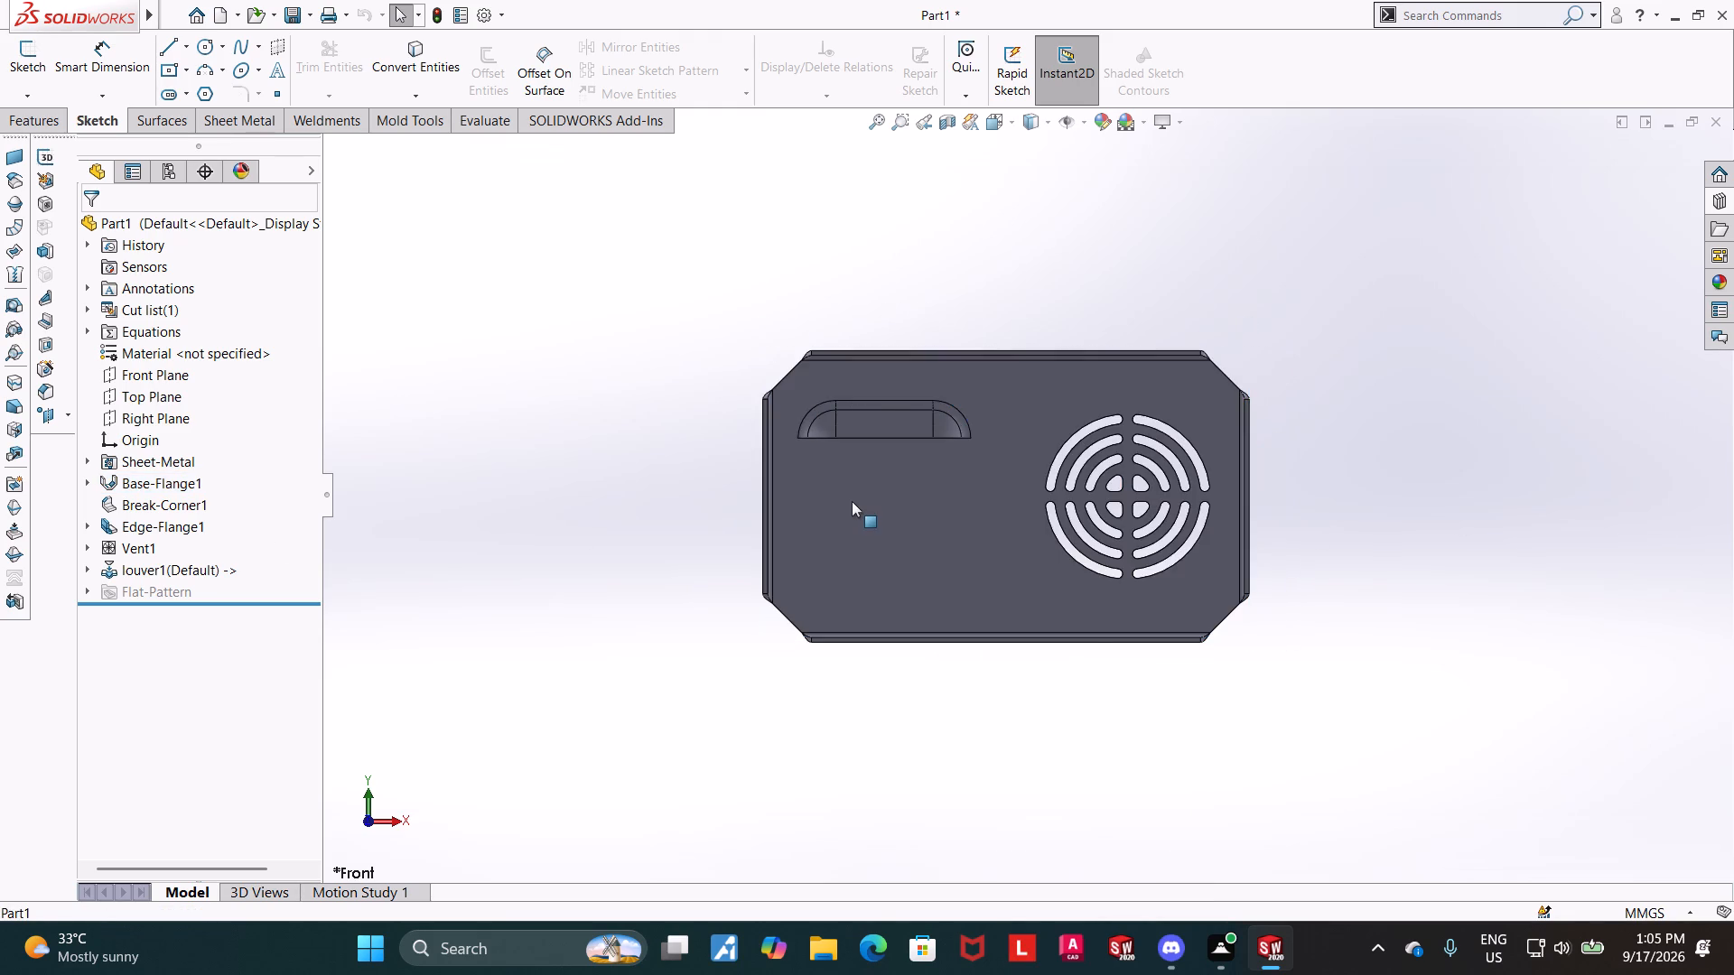
# Open a new sketch on the tray's base face and orient the model to the front view.
pyautogui.rightClick(852, 500)
pyautogui.click(890, 452)
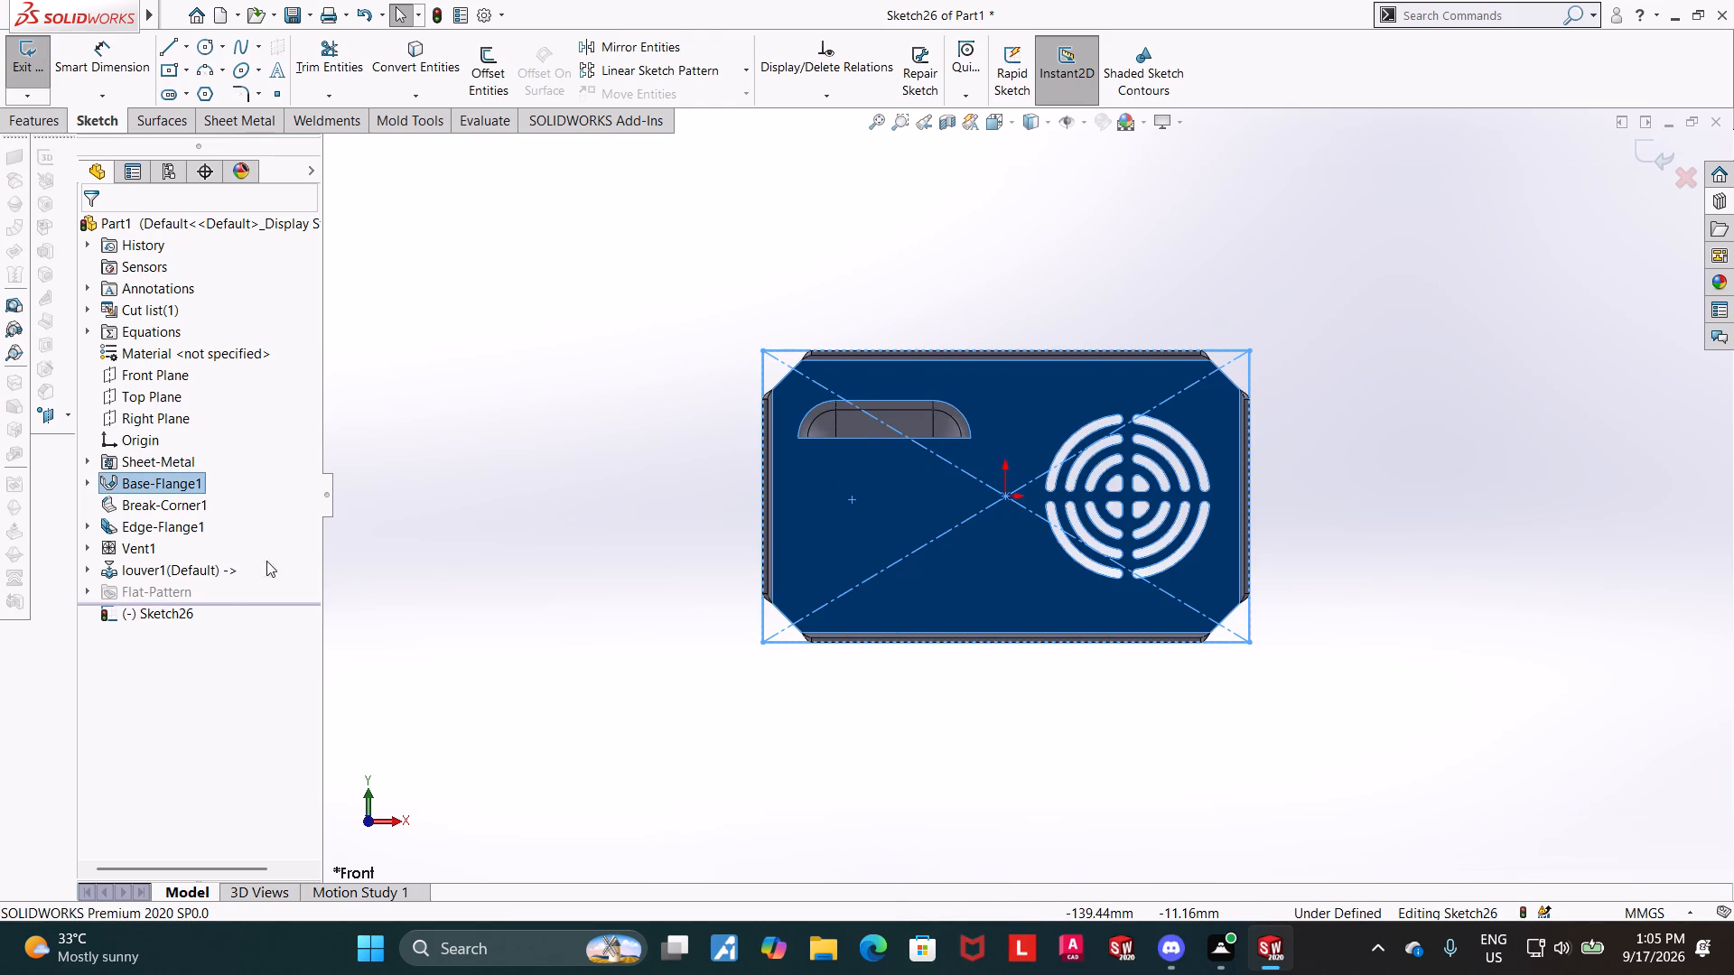
pyautogui.click(182, 614)
pyautogui.click(225, 592)
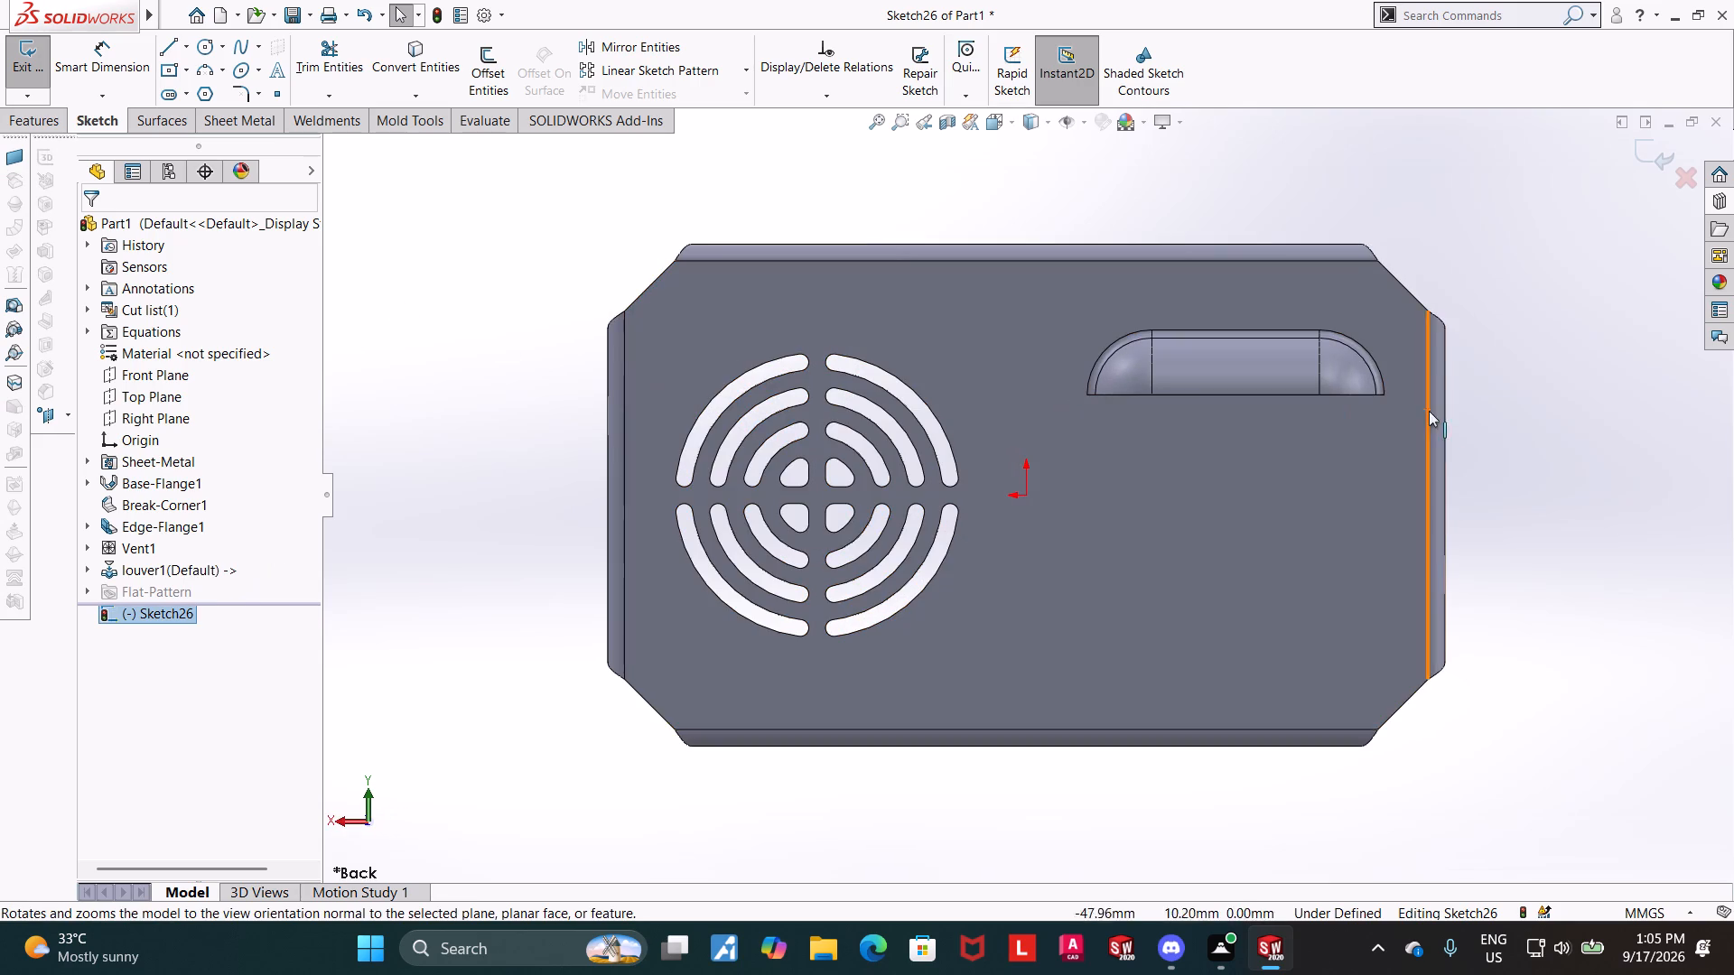
pyautogui.moveTo(1500, 424); pyautogui.dragTo(1172, 424, button='middle')
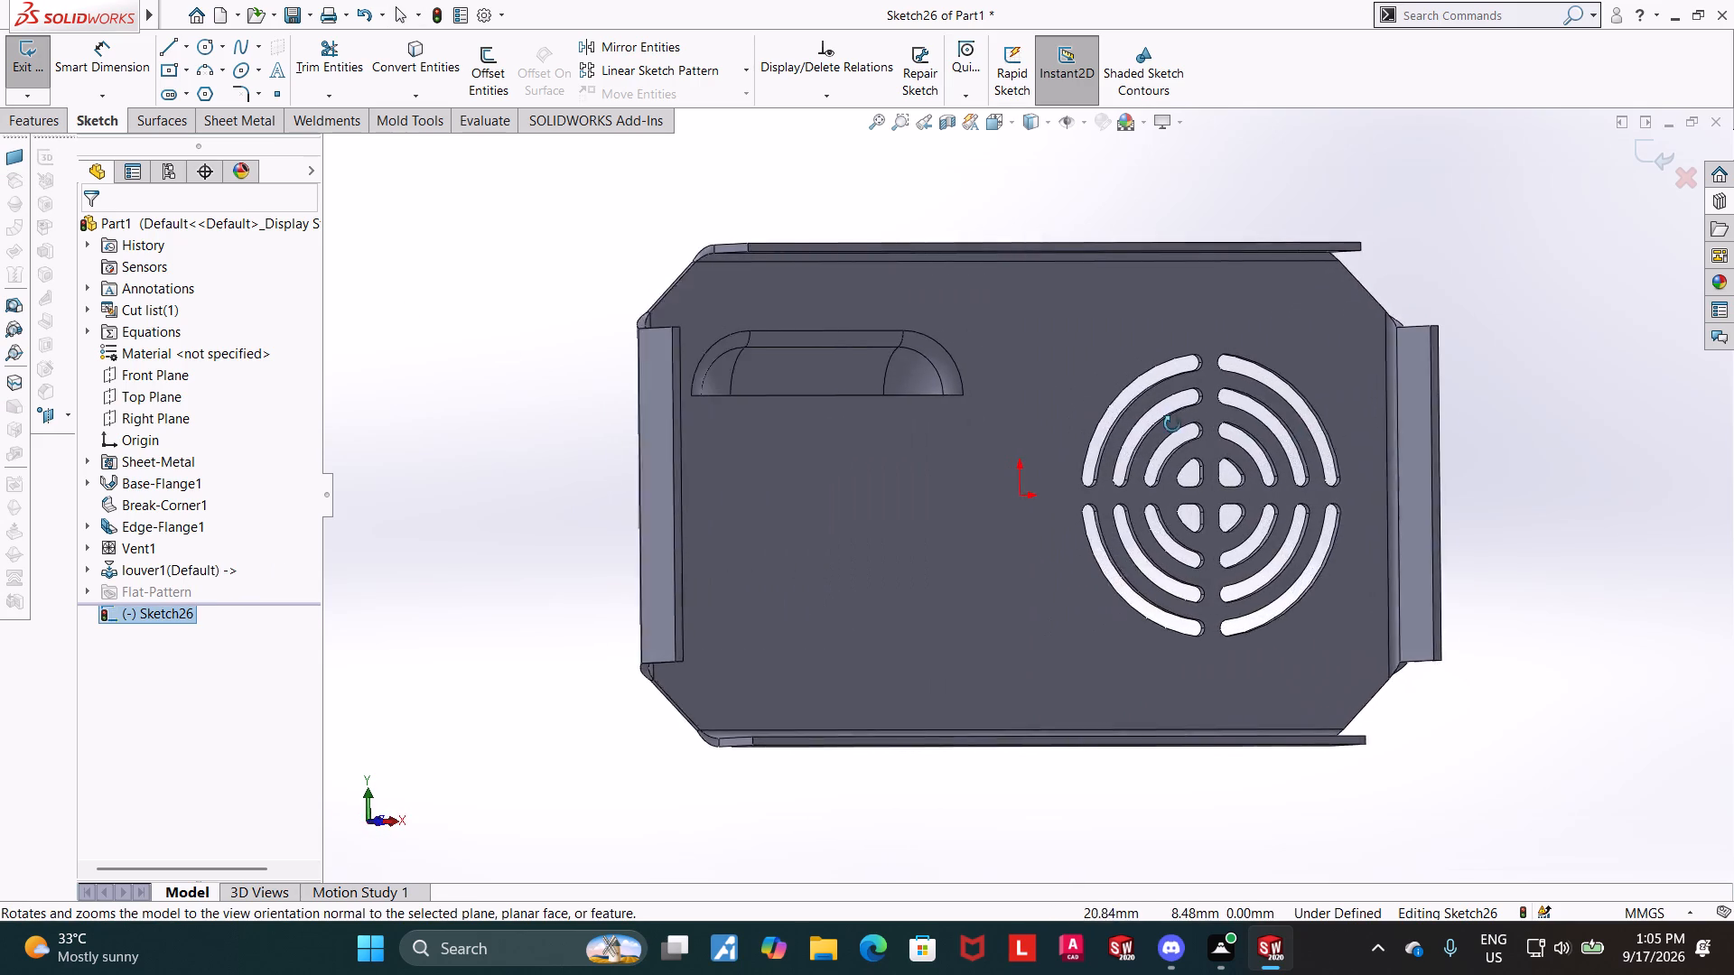
pyautogui.moveTo(1172, 424); pyautogui.dragTo(1128, 425, button='middle')
pyautogui.click(941, 541)
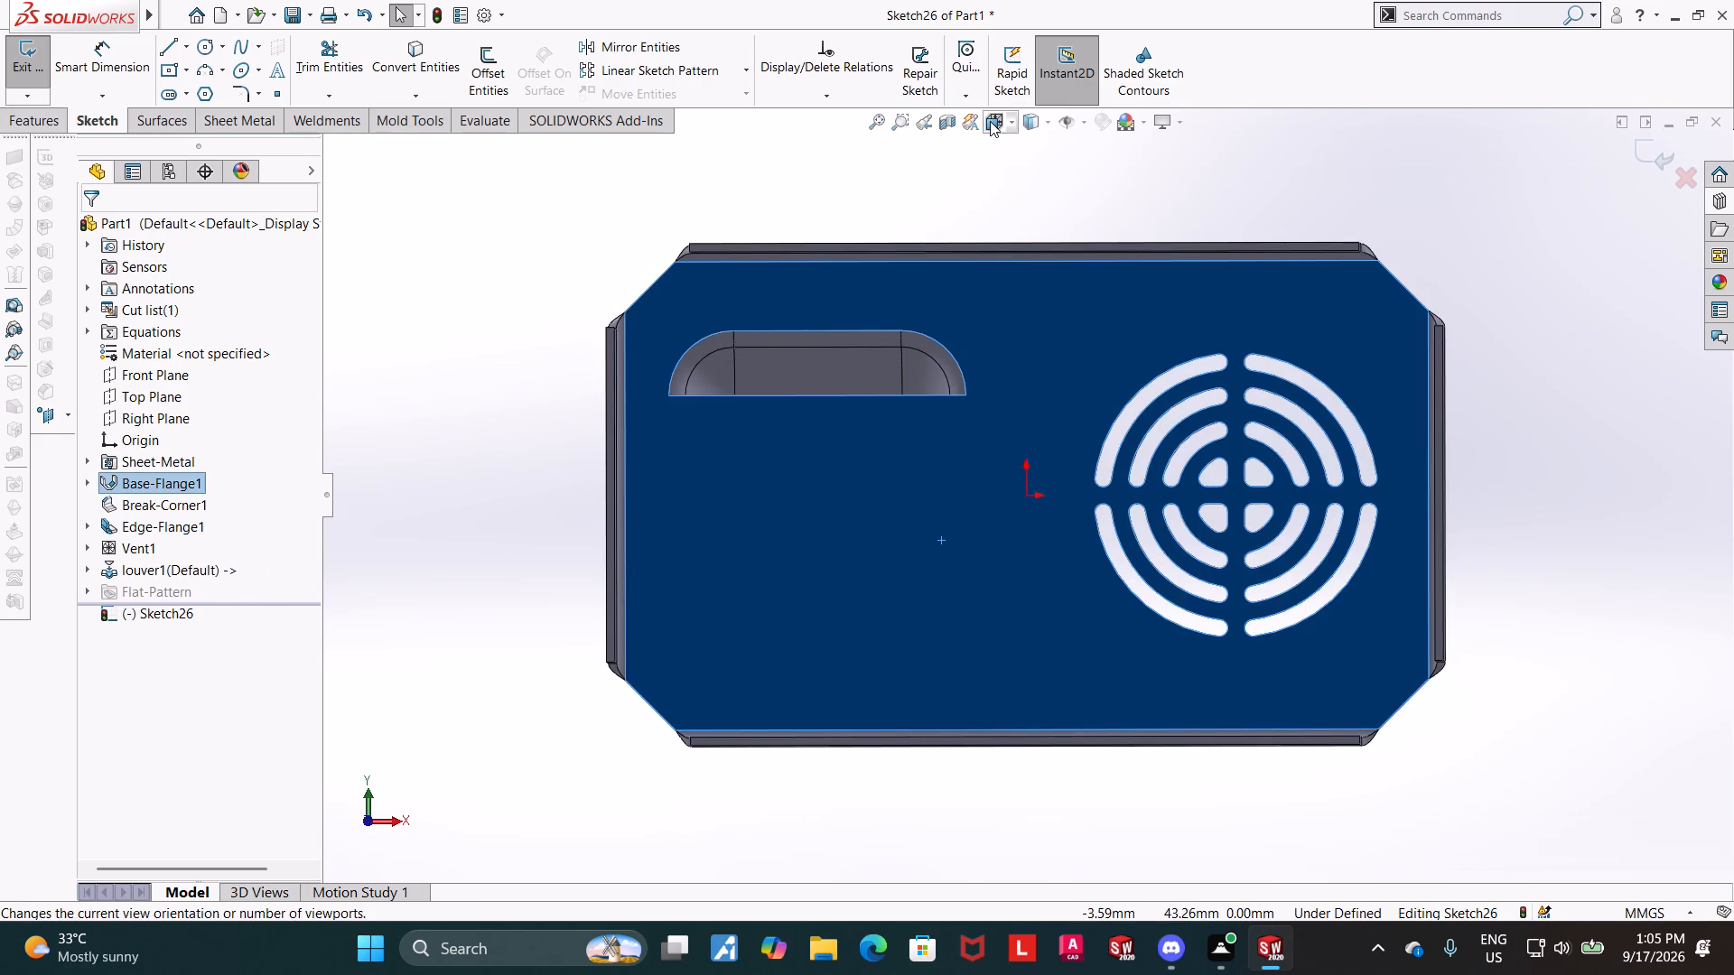
pyautogui.click(990, 121)
pyautogui.click(791, 470)
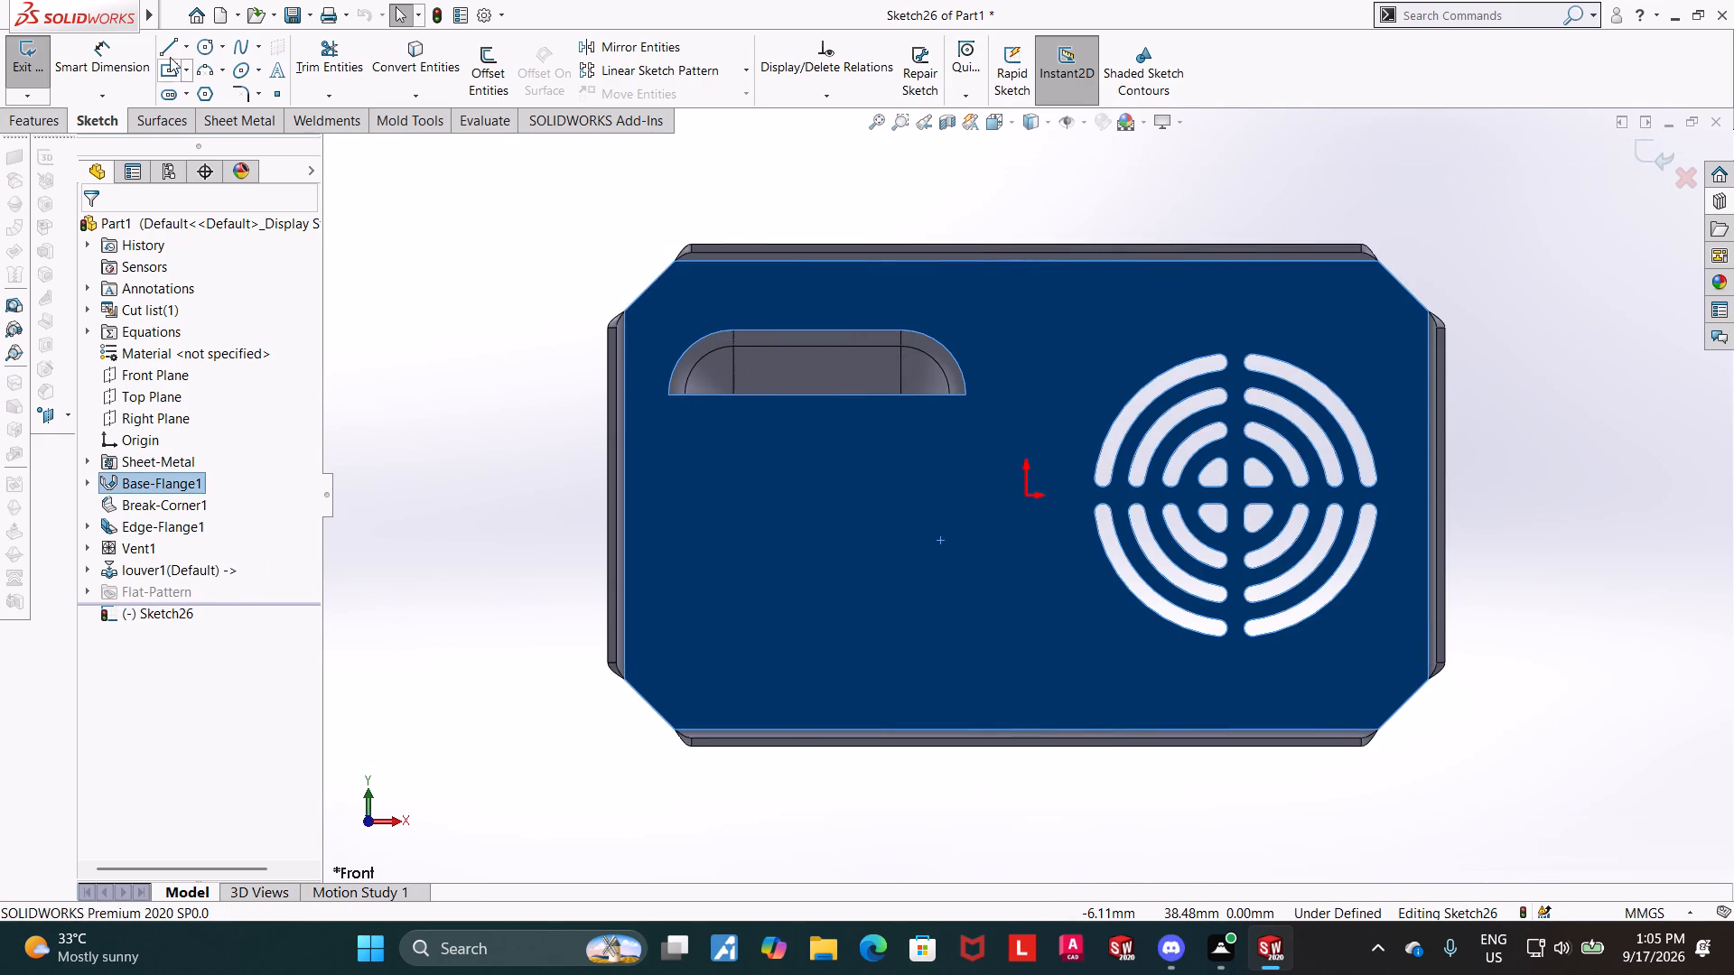
# Sketch a vertical centreline about 53 mm long from the louver's upper edge midpoint to below the tray, and close the sketch.
pyautogui.click(188, 44)
pyautogui.click(194, 92)
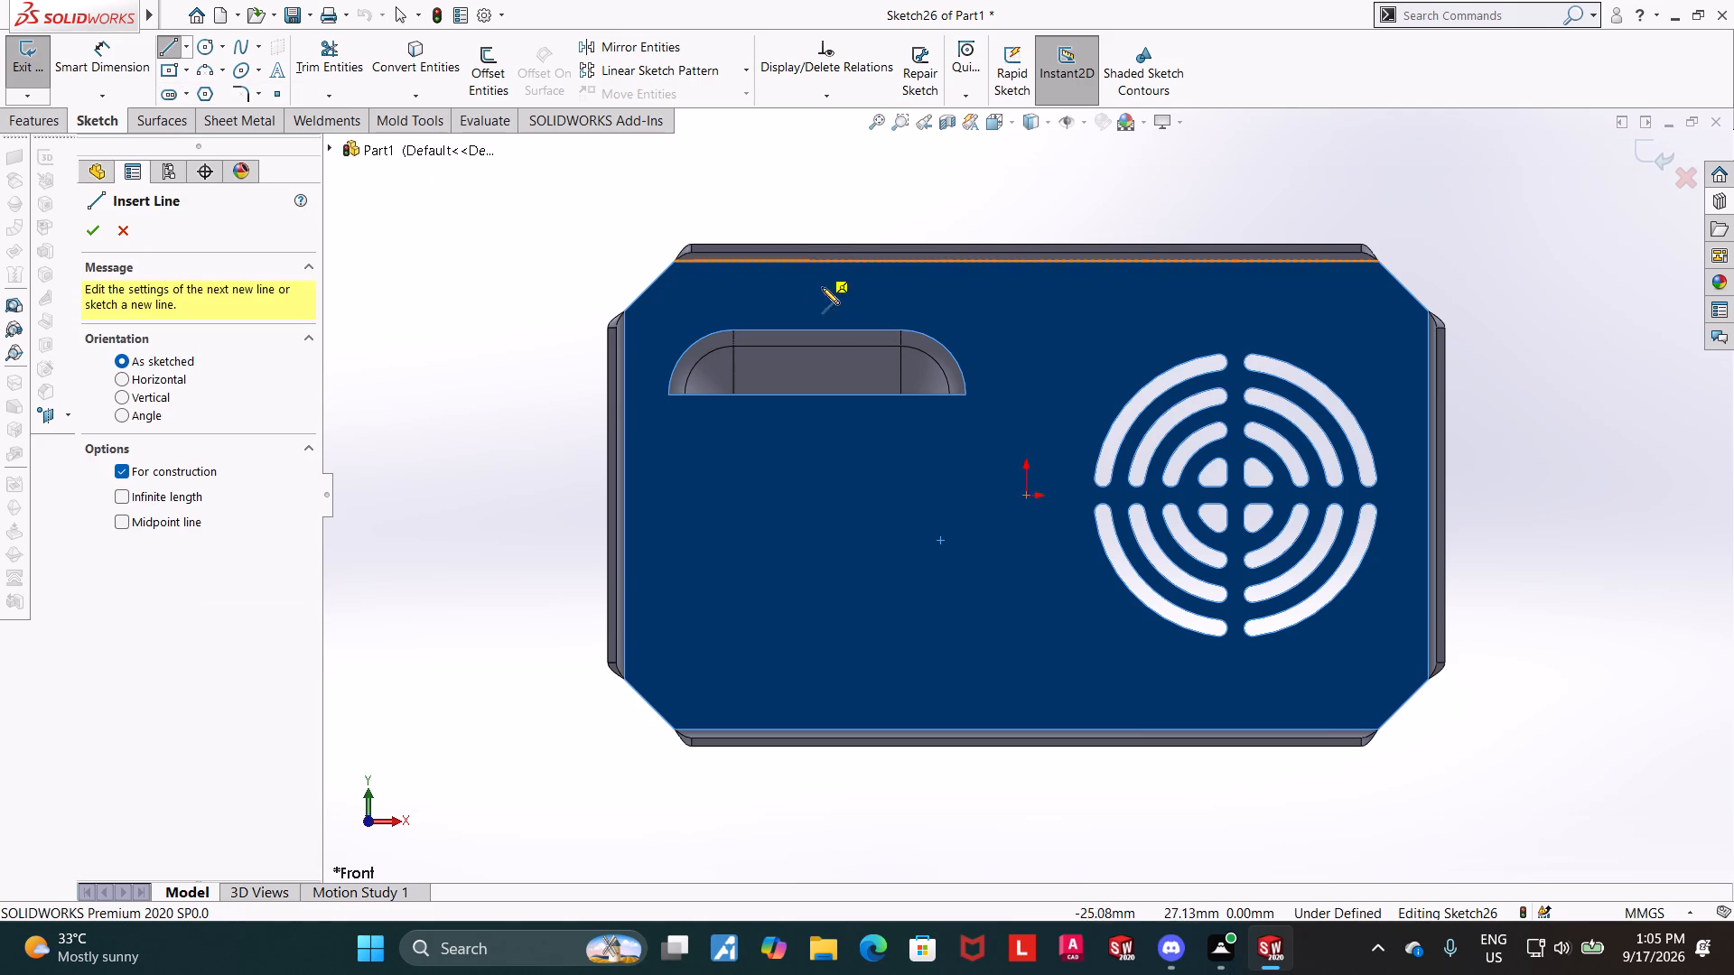
pyautogui.click(820, 329)
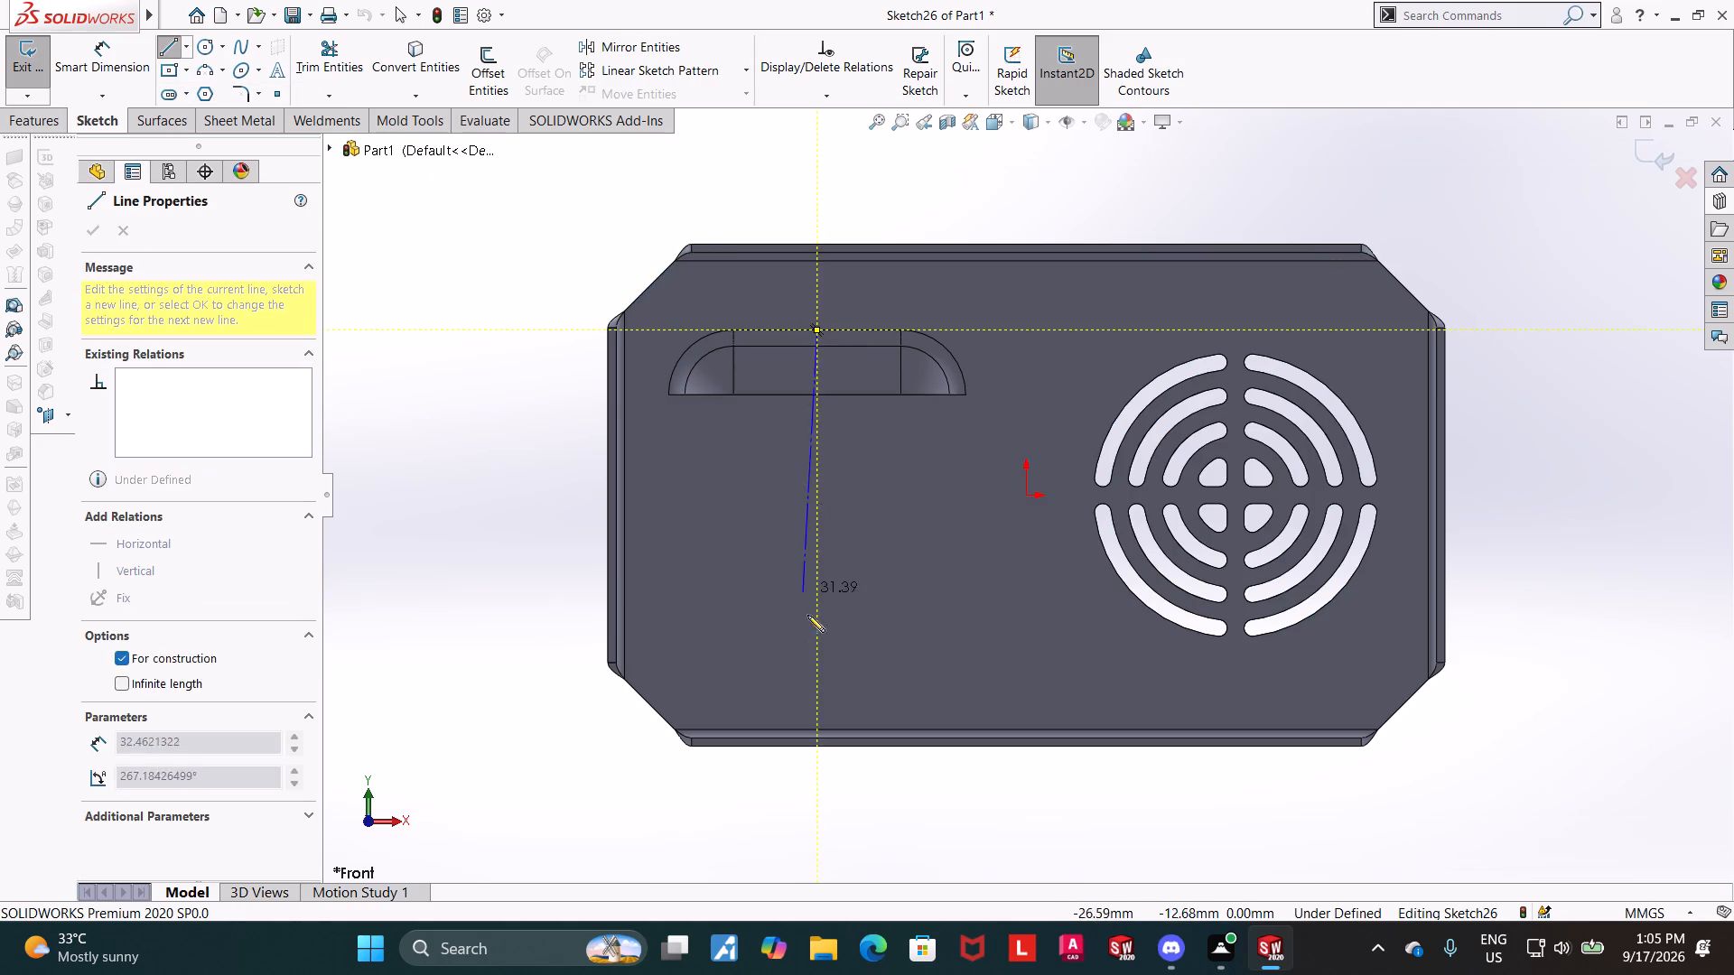
pyautogui.click(817, 775)
pyautogui.press('Escape')
pyautogui.press('Escape')
pyautogui.press('Escape')
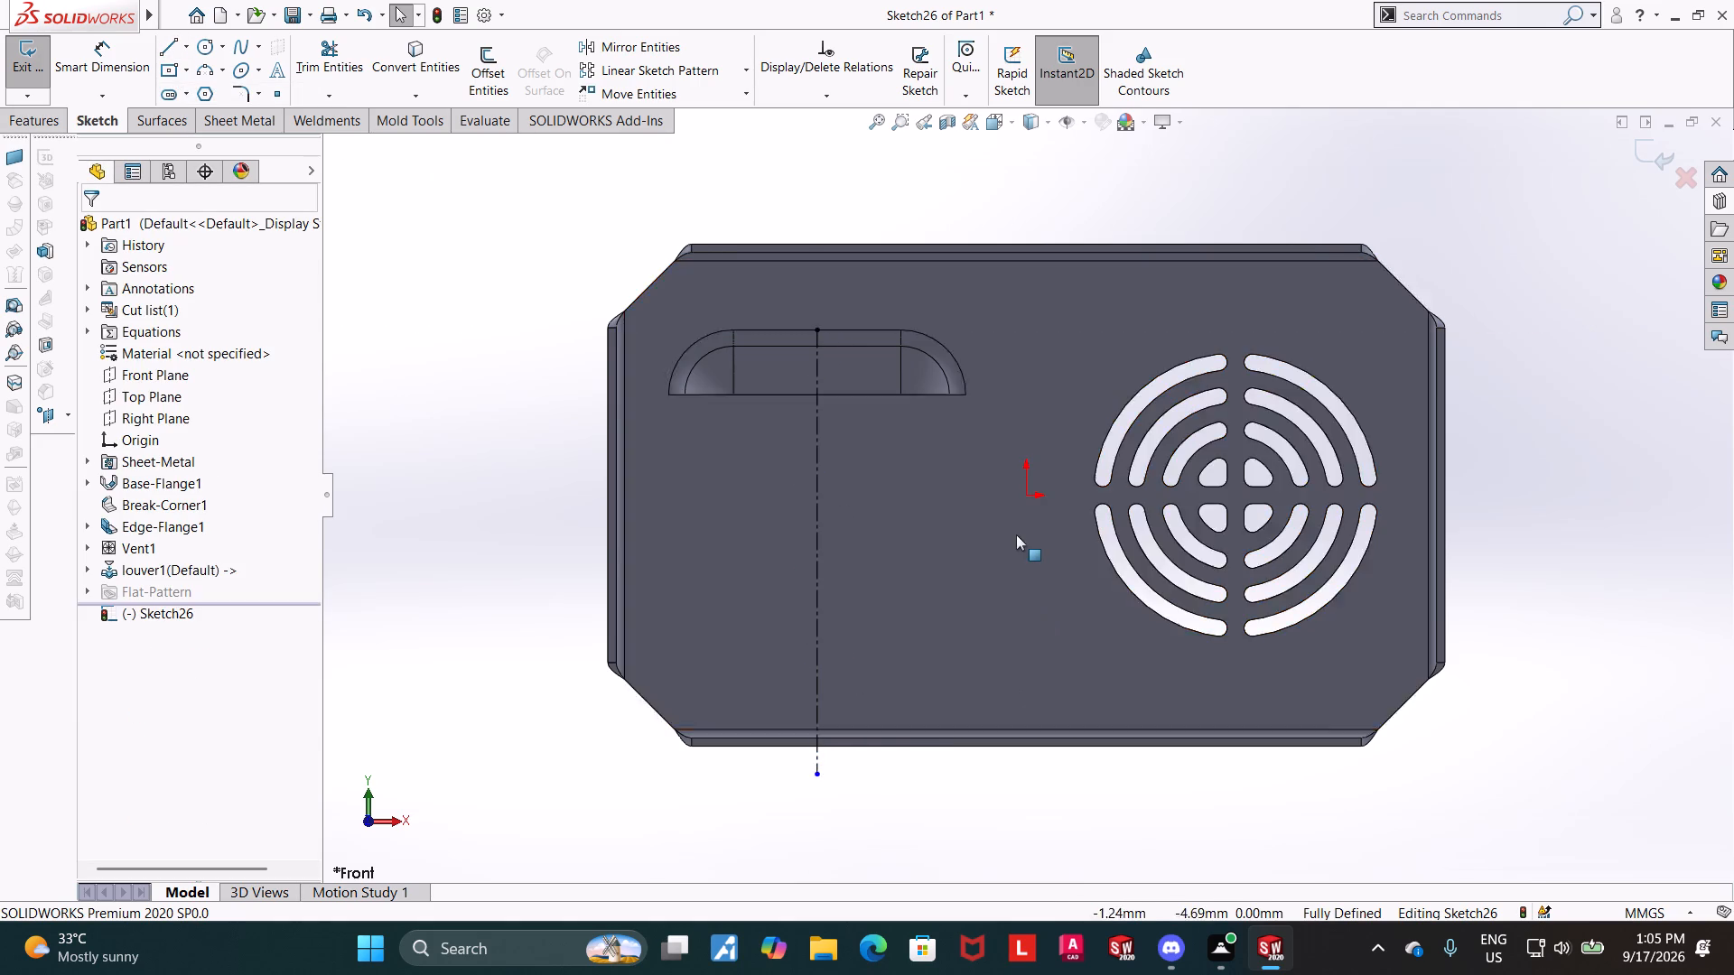
pyautogui.press('Escape')
pyautogui.scroll(2, 812, 427)
pyautogui.click(1664, 160)
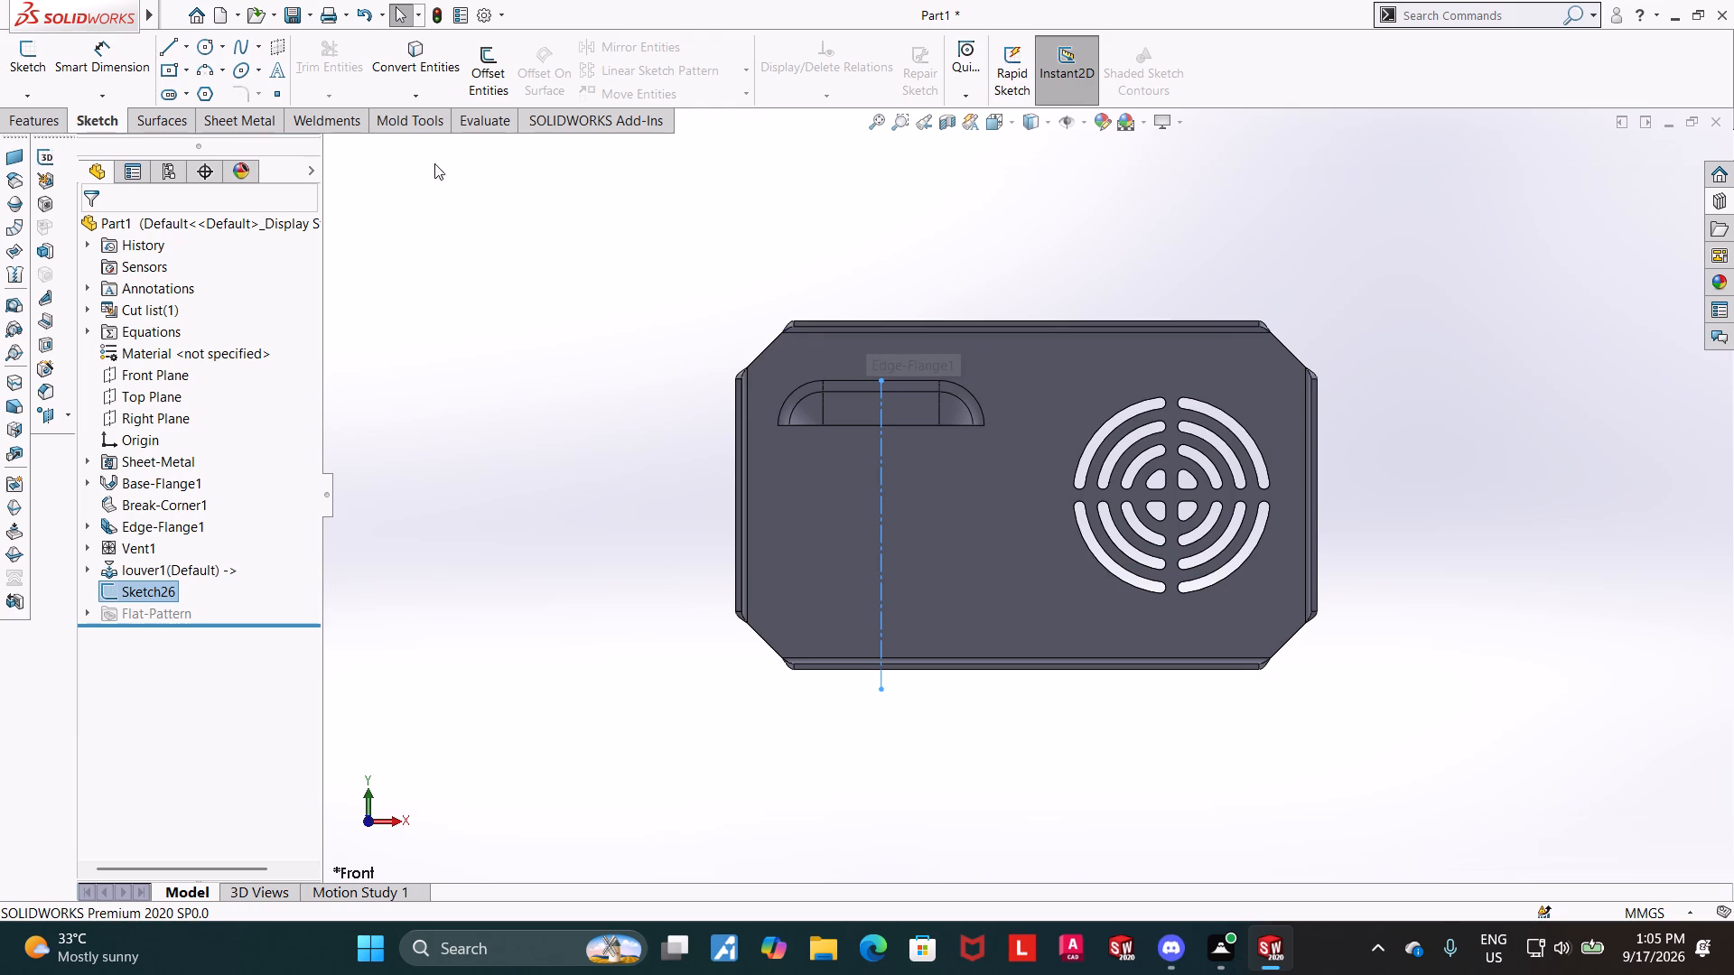
# Start a linear pattern of the louver using the vertical sketched centreline as Direction 1.
pyautogui.click(17, 114)
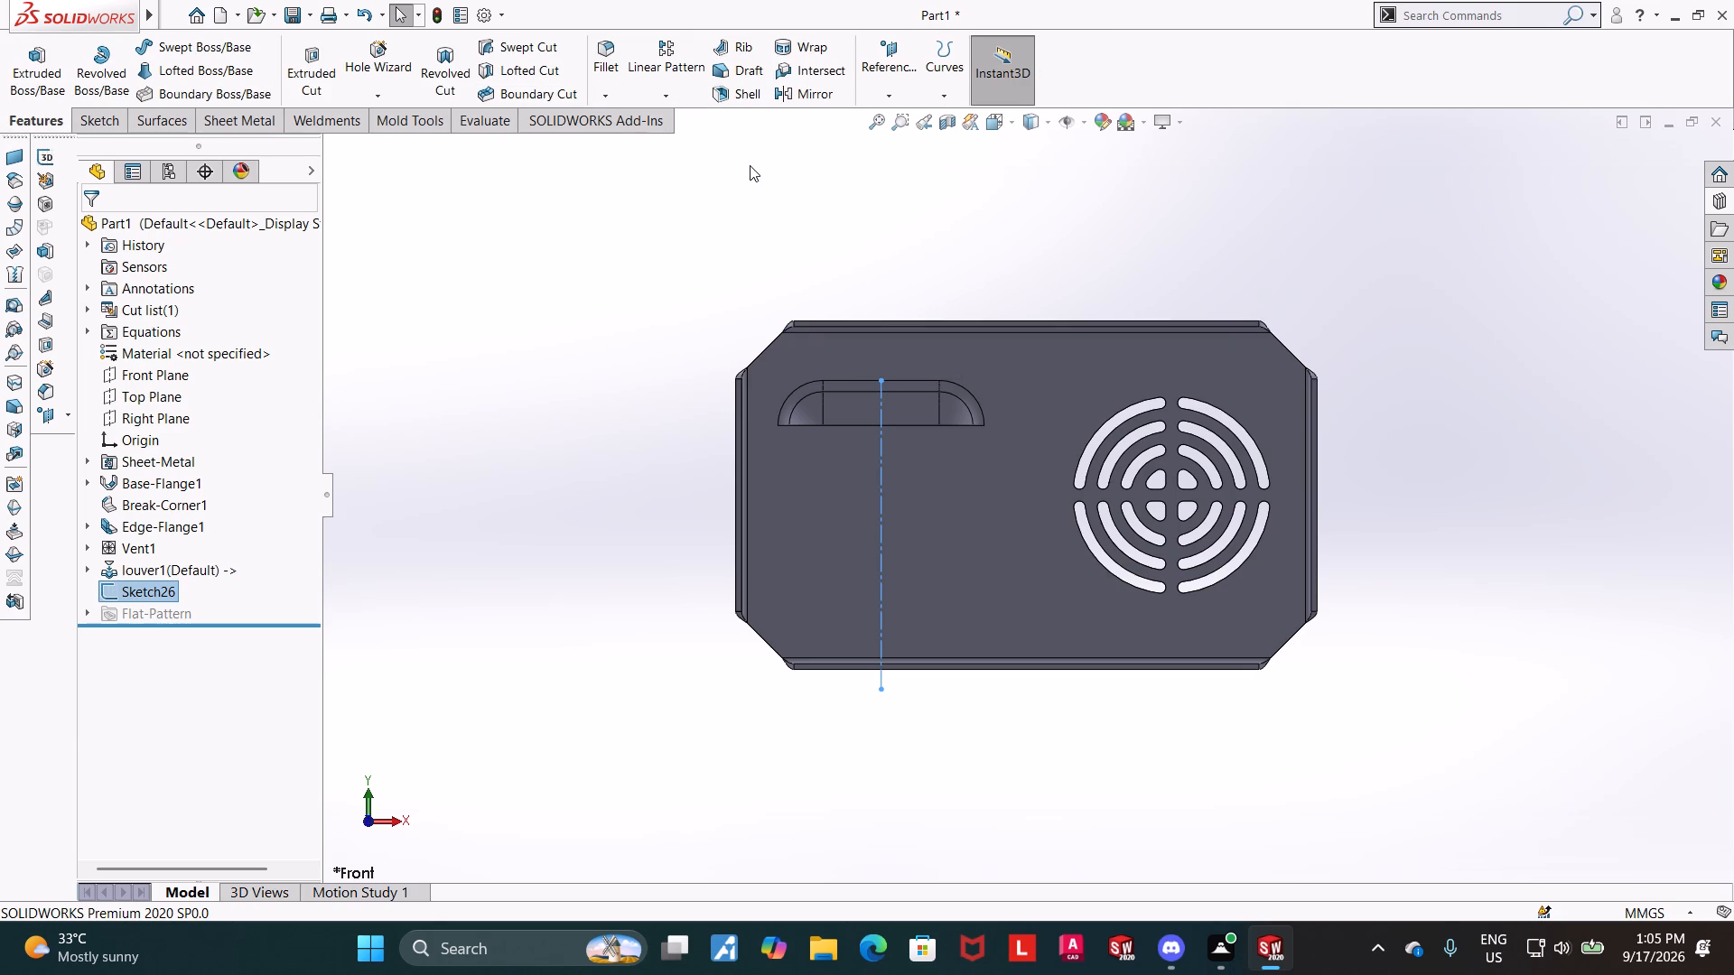
pyautogui.middleClick(704, 190)
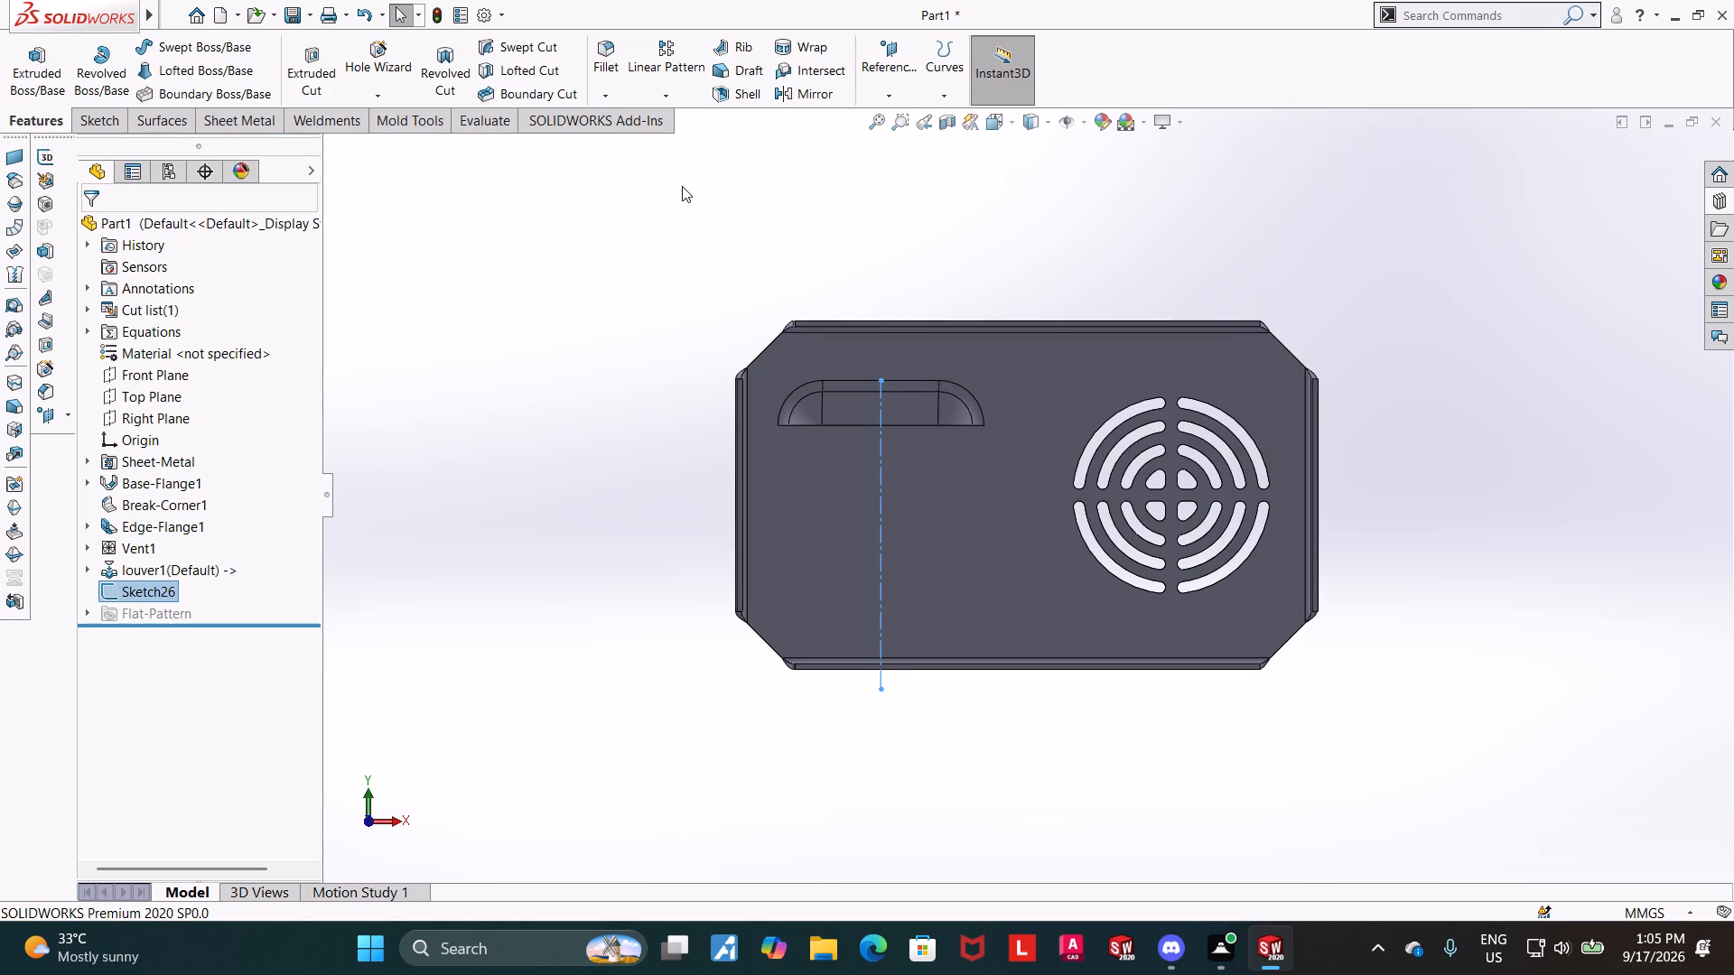
pyautogui.click(677, 50)
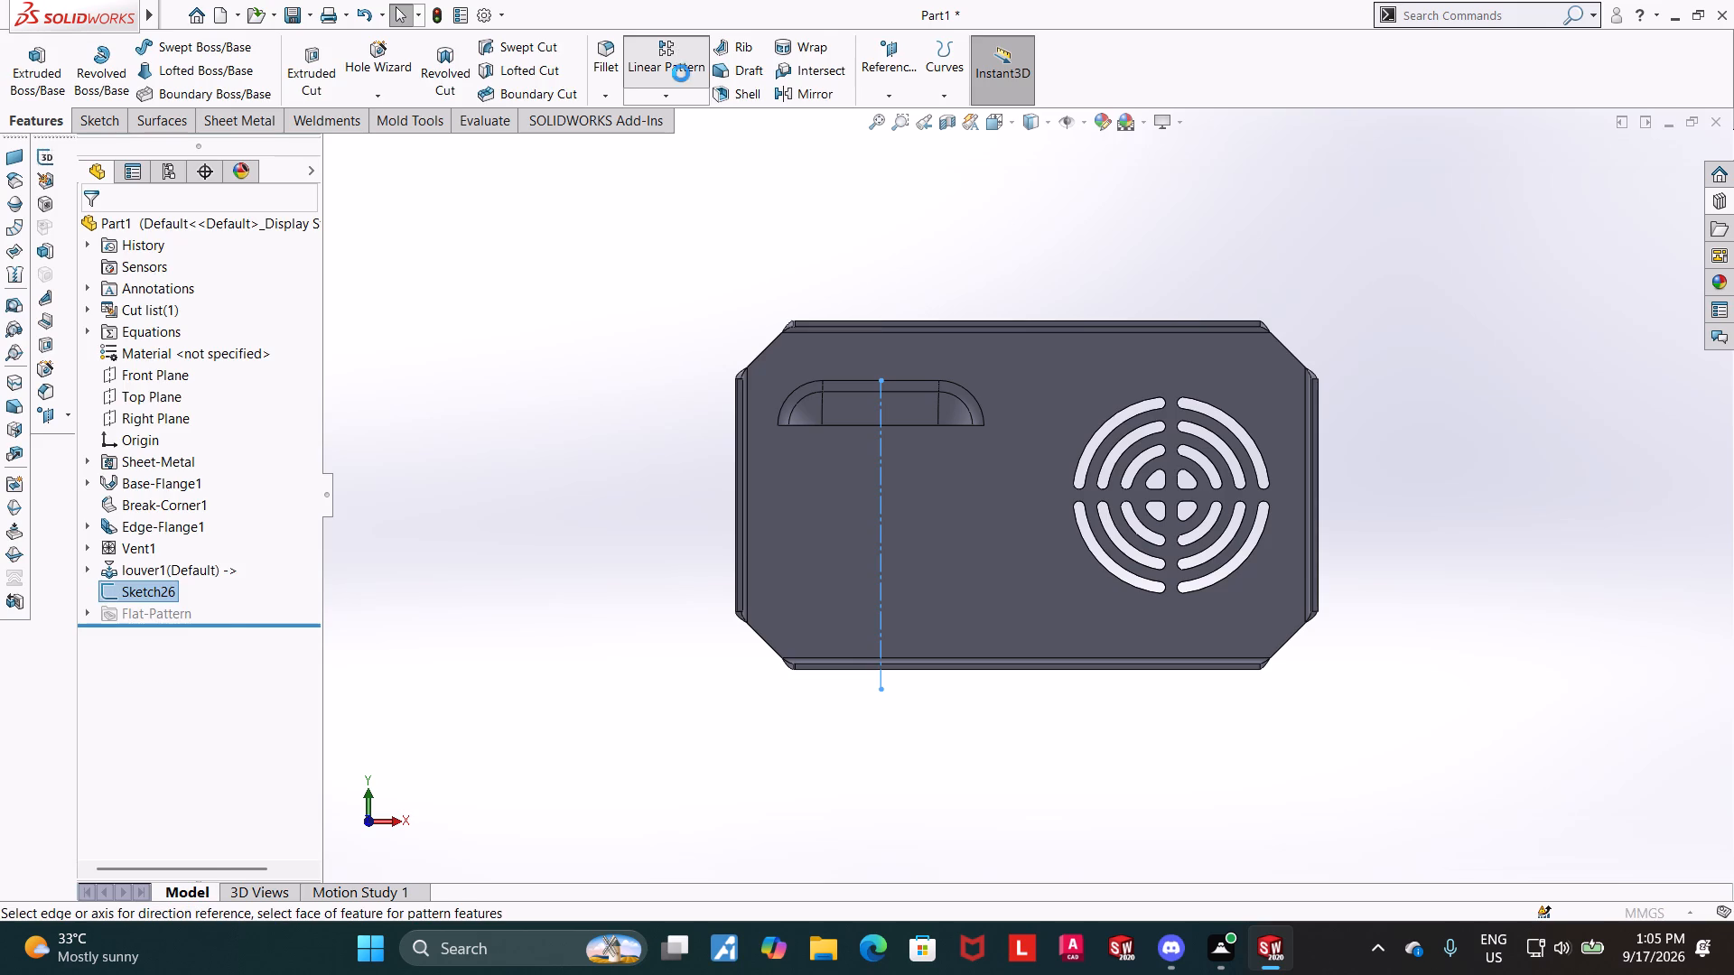
pyautogui.moveTo(601, 344); pyautogui.dragTo(623, 346, button='middle')
pyautogui.click(881, 478)
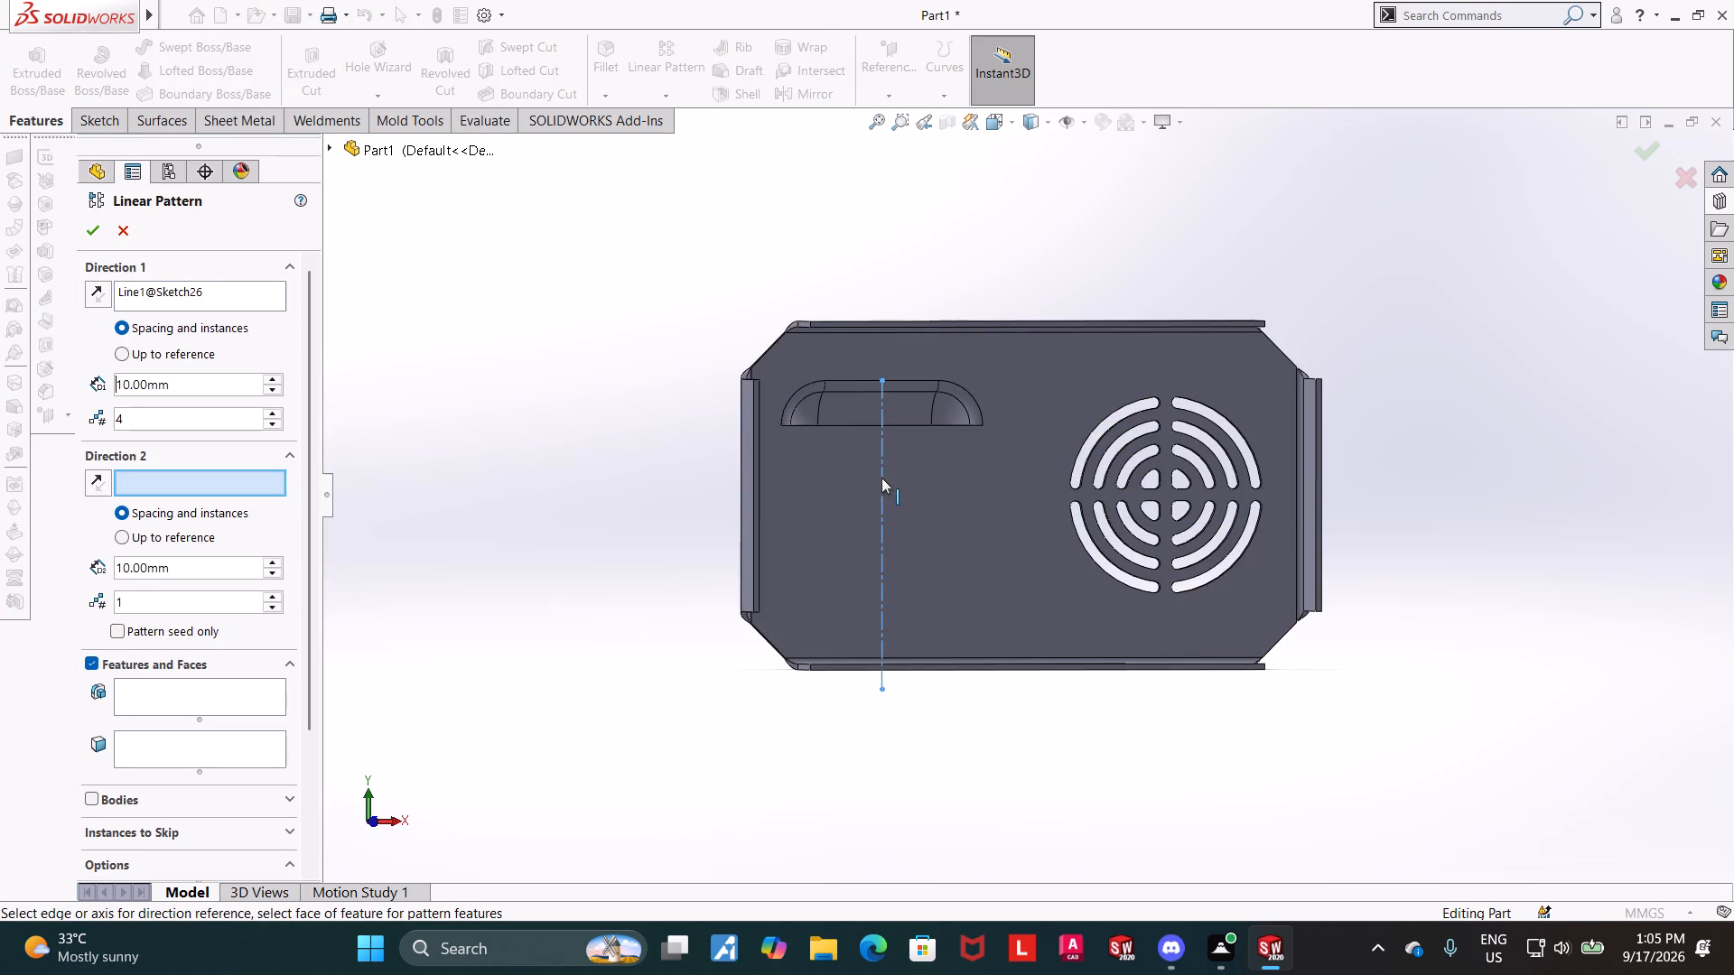
pyautogui.moveTo(608, 480); pyautogui.dragTo(629, 479, button='middle')
pyautogui.moveTo(617, 478); pyautogui.dragTo(652, 480, button='middle')
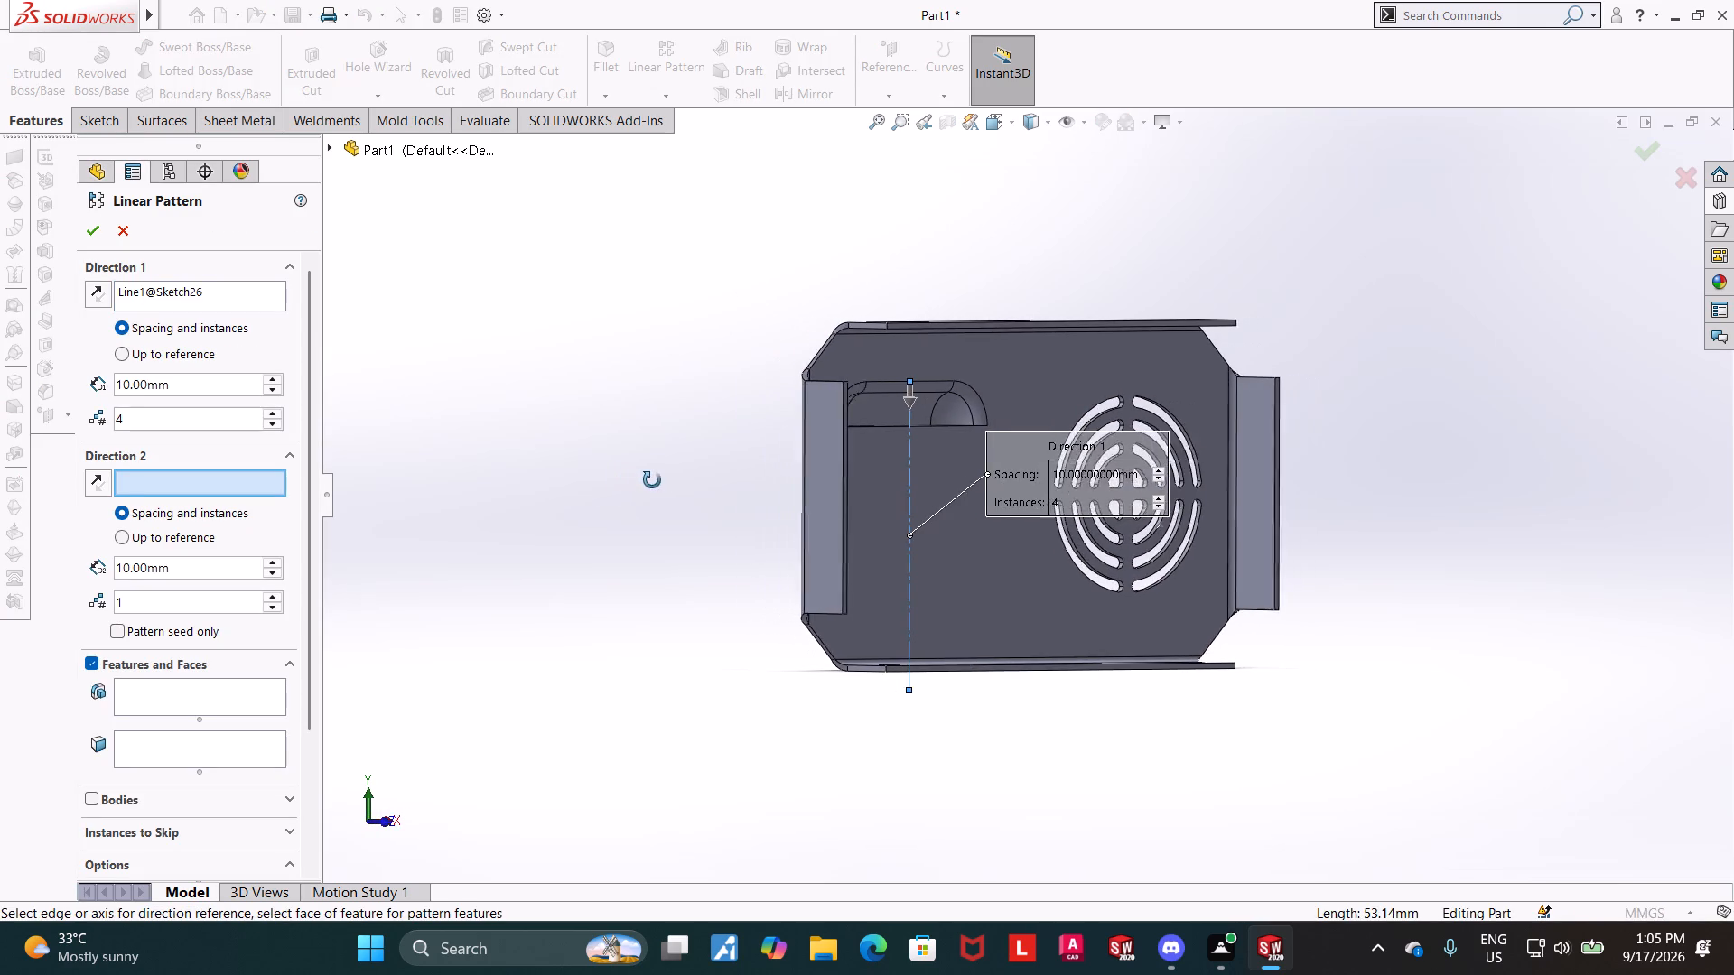
pyautogui.moveTo(652, 480); pyautogui.dragTo(632, 480, button='middle')
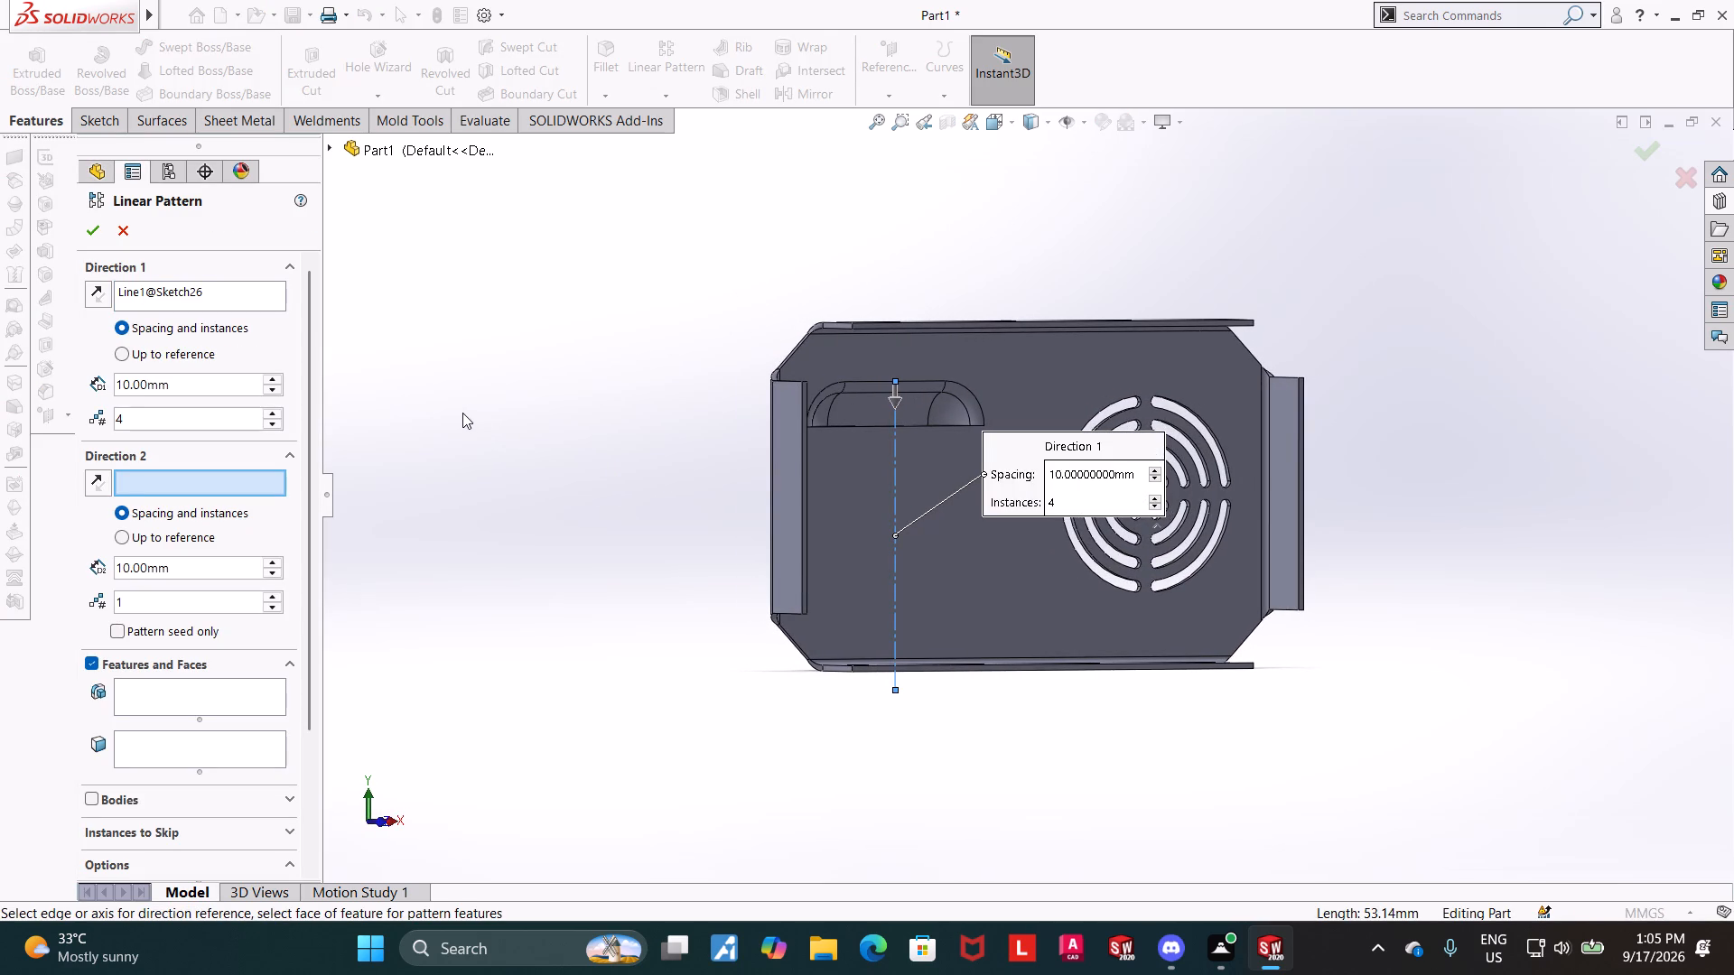
pyautogui.click(213, 690)
pyautogui.click(334, 144)
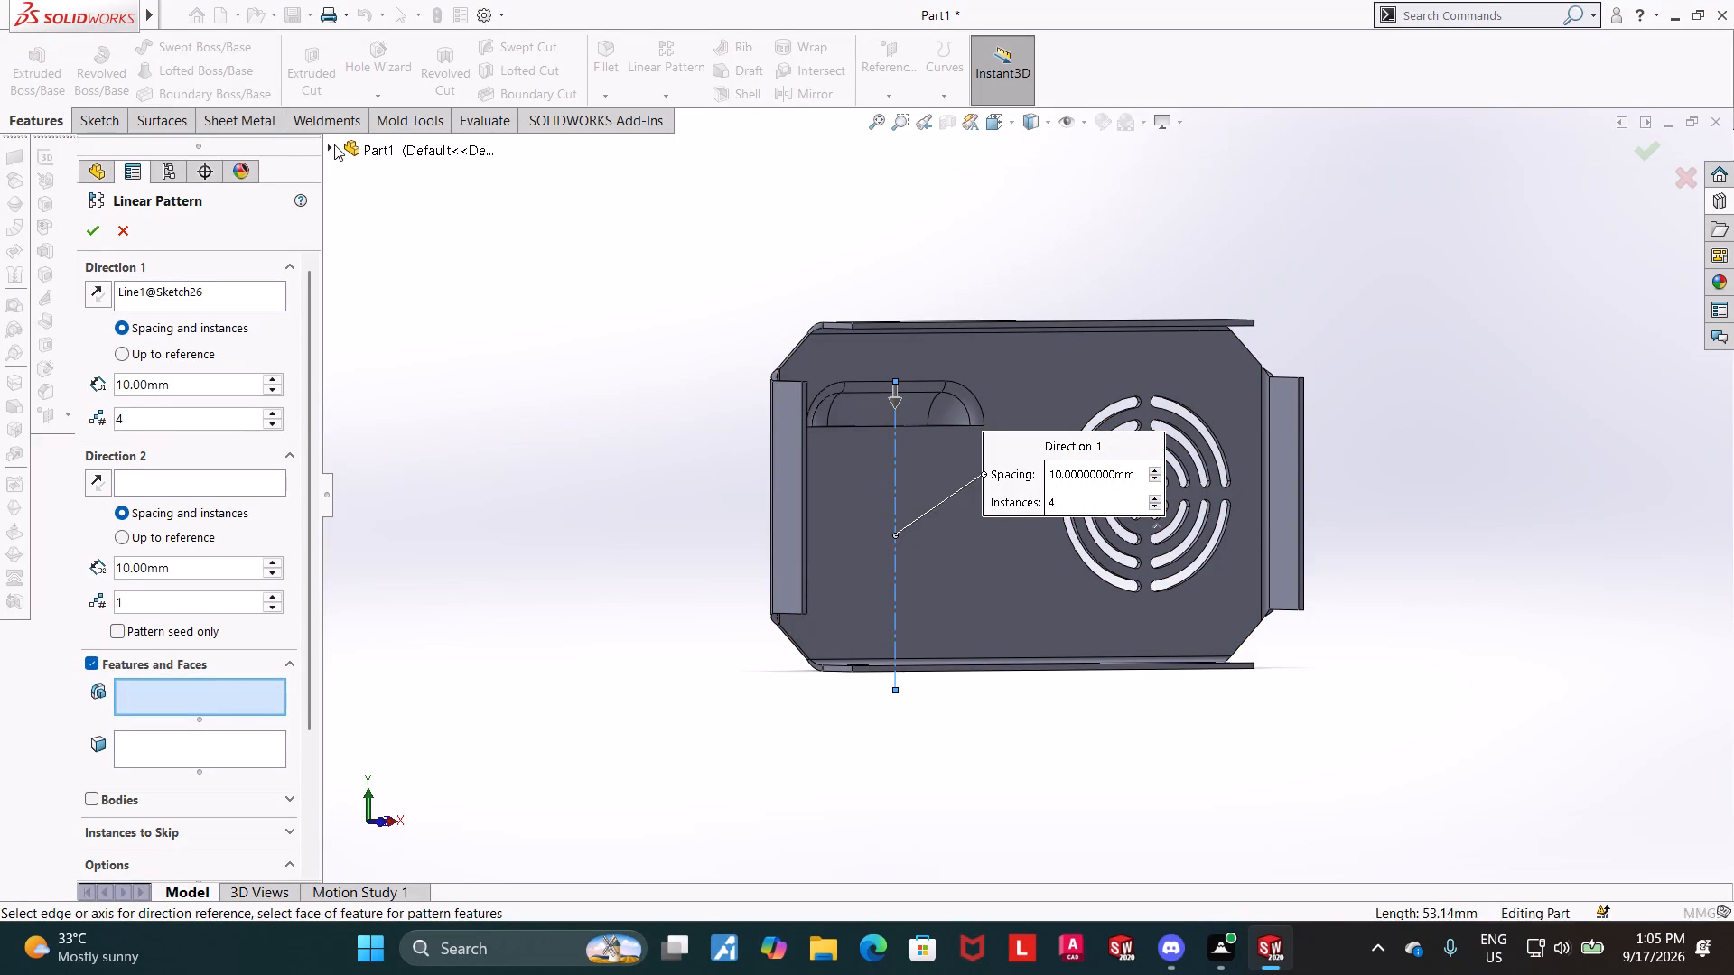
pyautogui.click(411, 498)
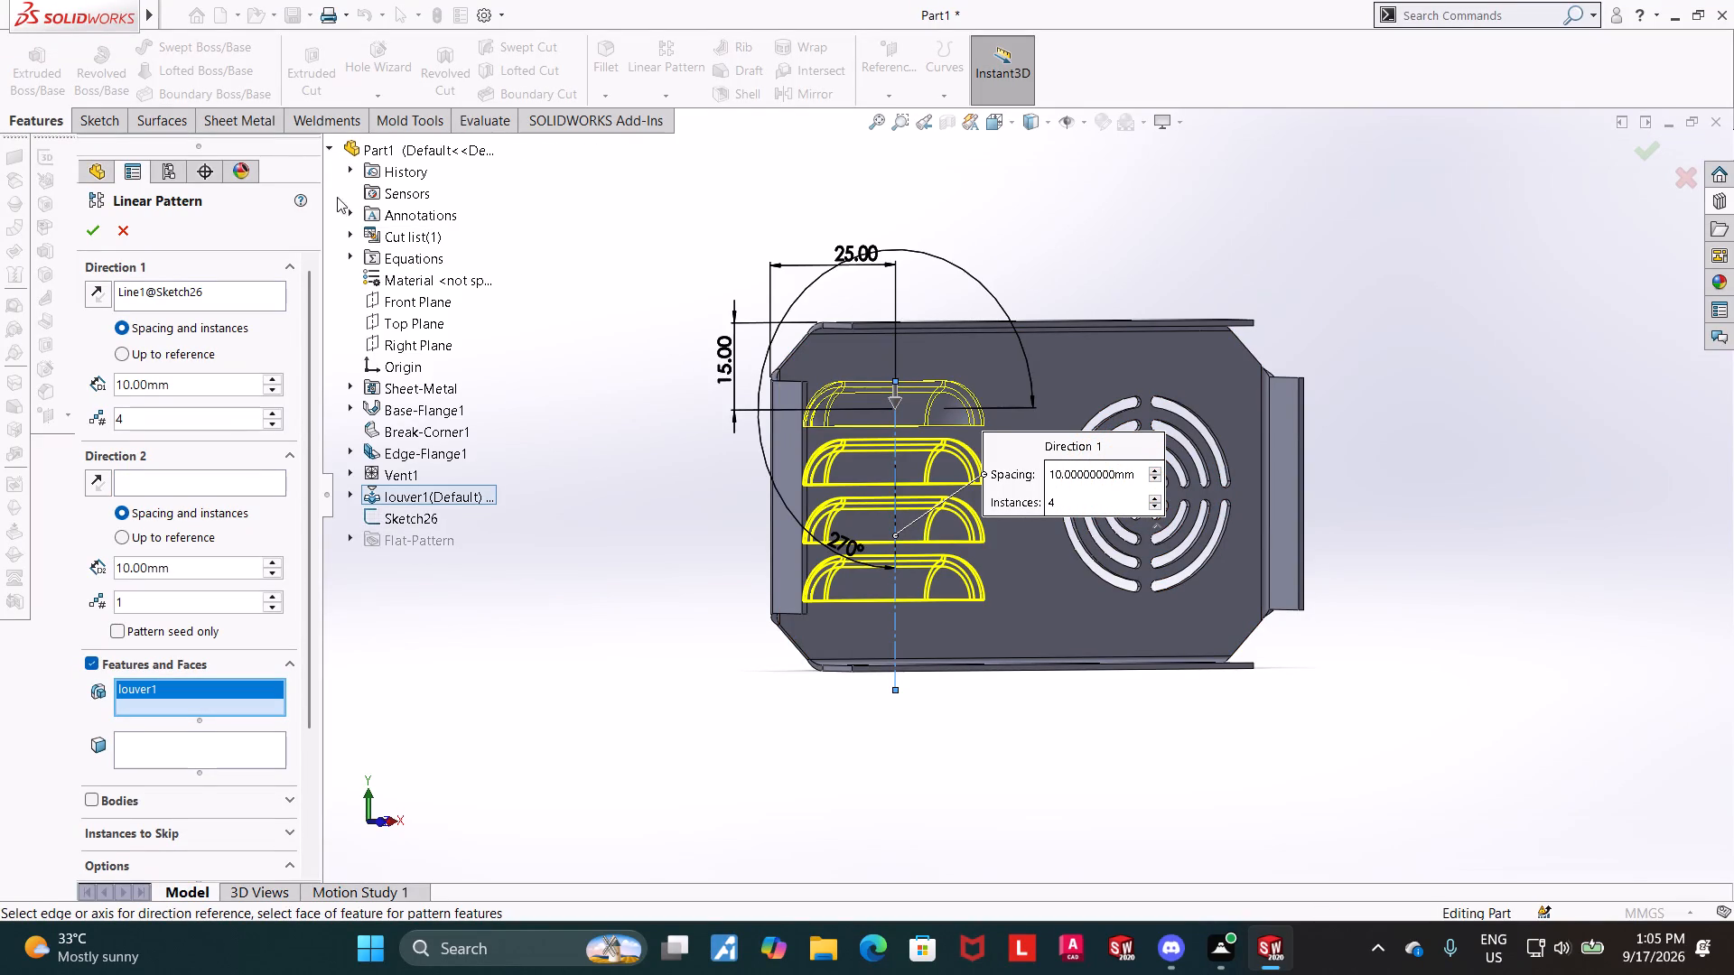
pyautogui.click(329, 149)
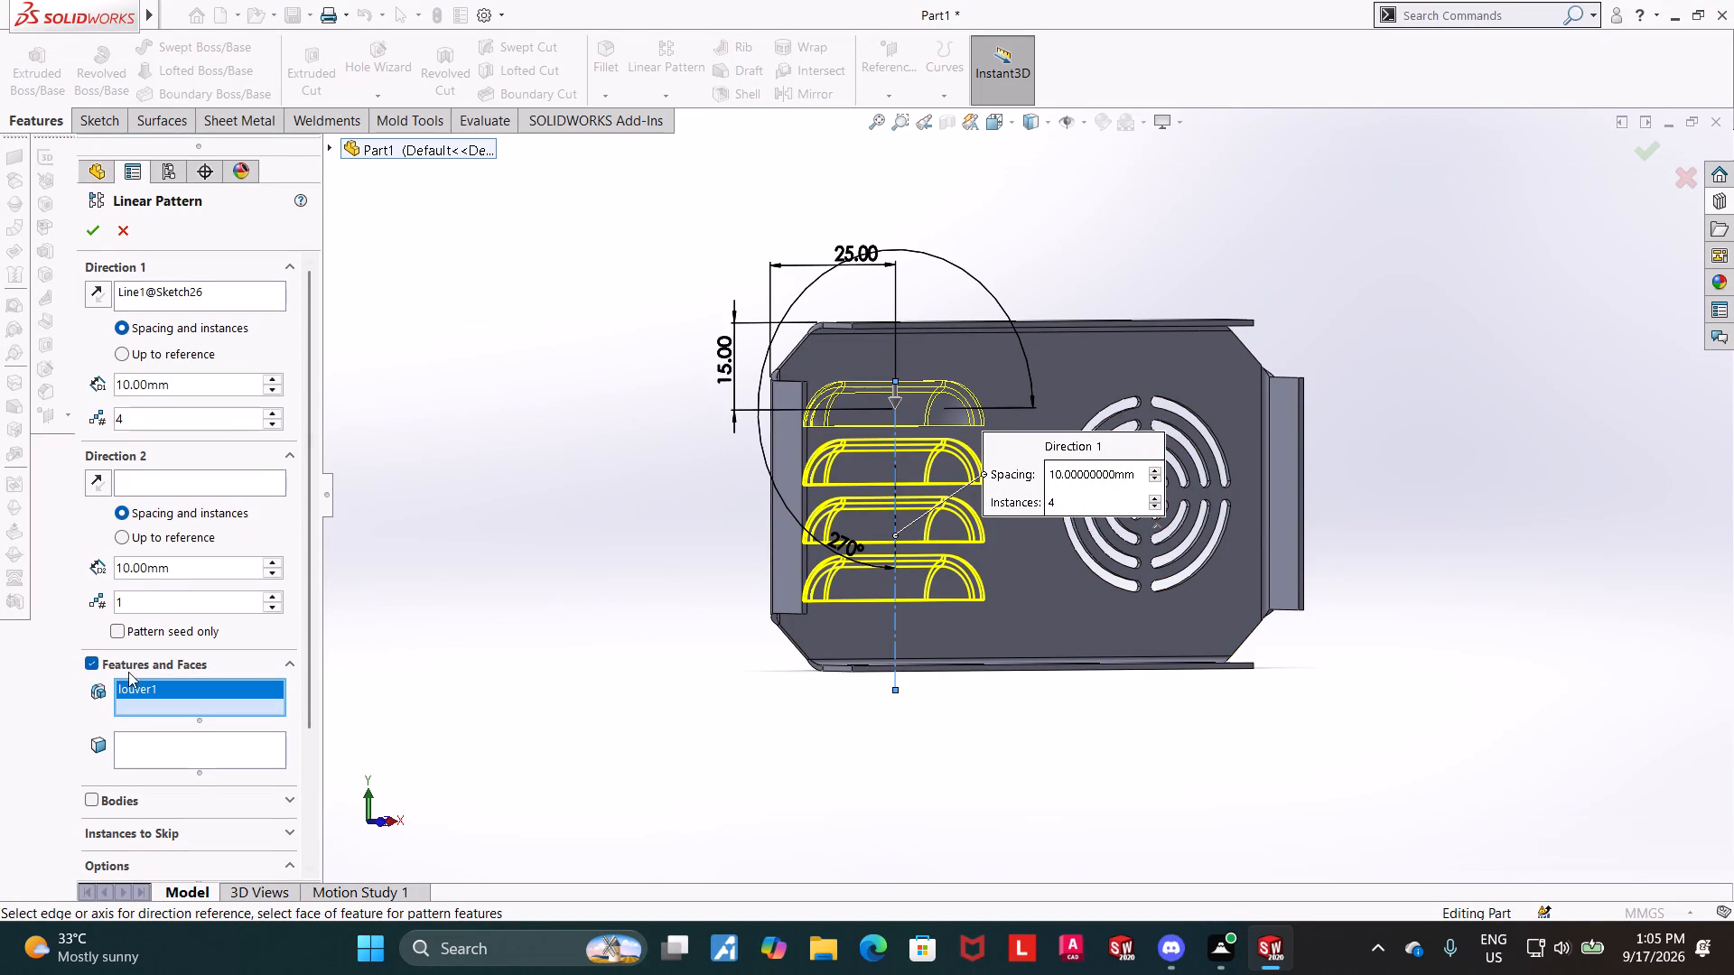
# Set the louver pattern to 3 instances at 15 mm spacing and accept it.
pyautogui.click(167, 416)
pyautogui.moveTo(167, 416); pyautogui.dragTo(86, 422)
pyautogui.moveTo(179, 410); pyautogui.dragTo(163, 410)
pyautogui.moveTo(163, 410); pyautogui.dragTo(76, 417)
pyautogui.press('3')
pyautogui.press('Return')
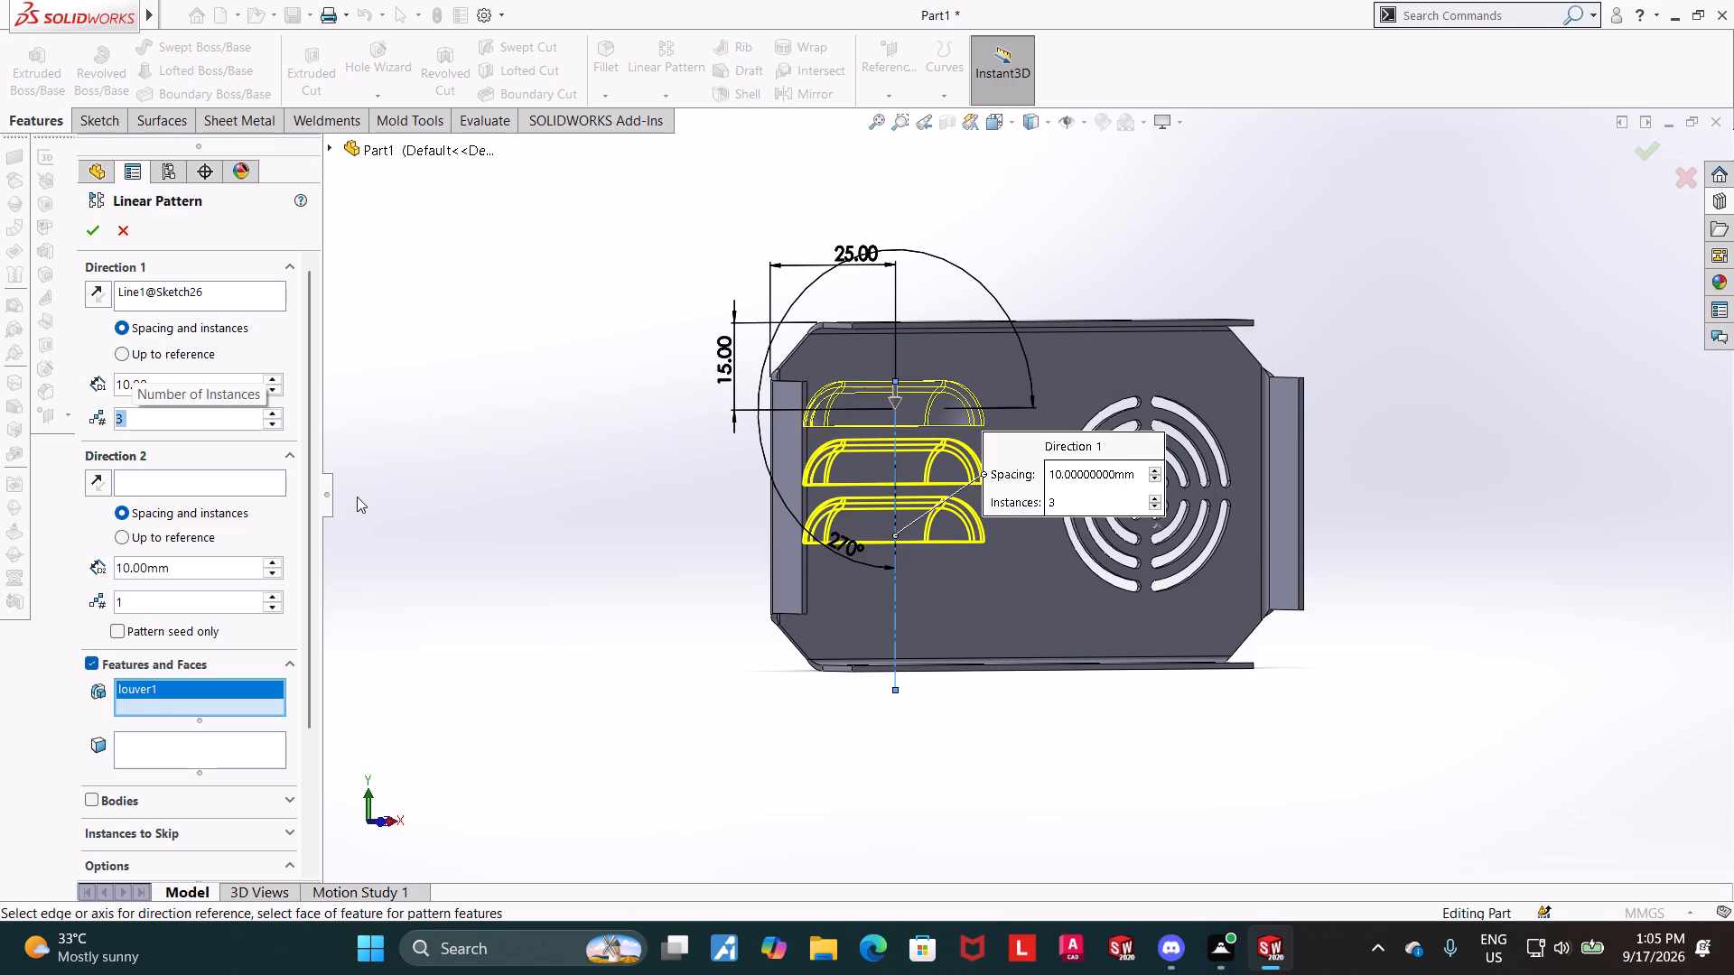
pyautogui.moveTo(196, 381); pyautogui.dragTo(86, 380)
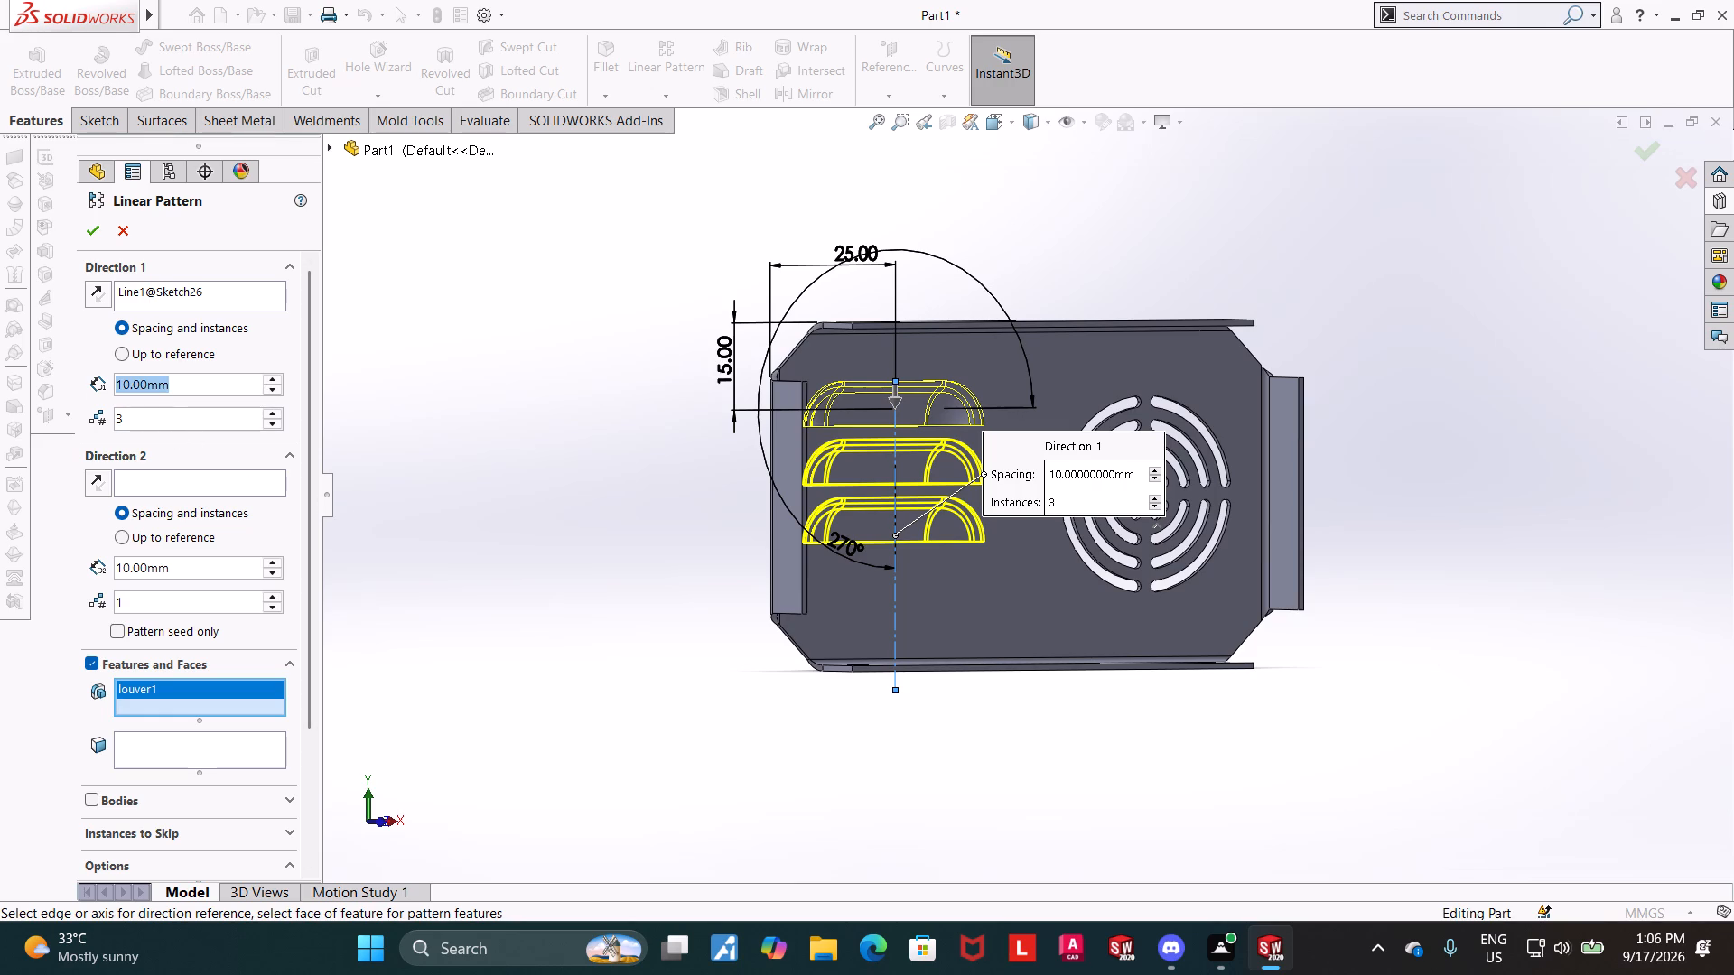
pyautogui.moveTo(86, 380); pyautogui.dragTo(82, 380)
pyautogui.write('15')
pyautogui.press('Return')
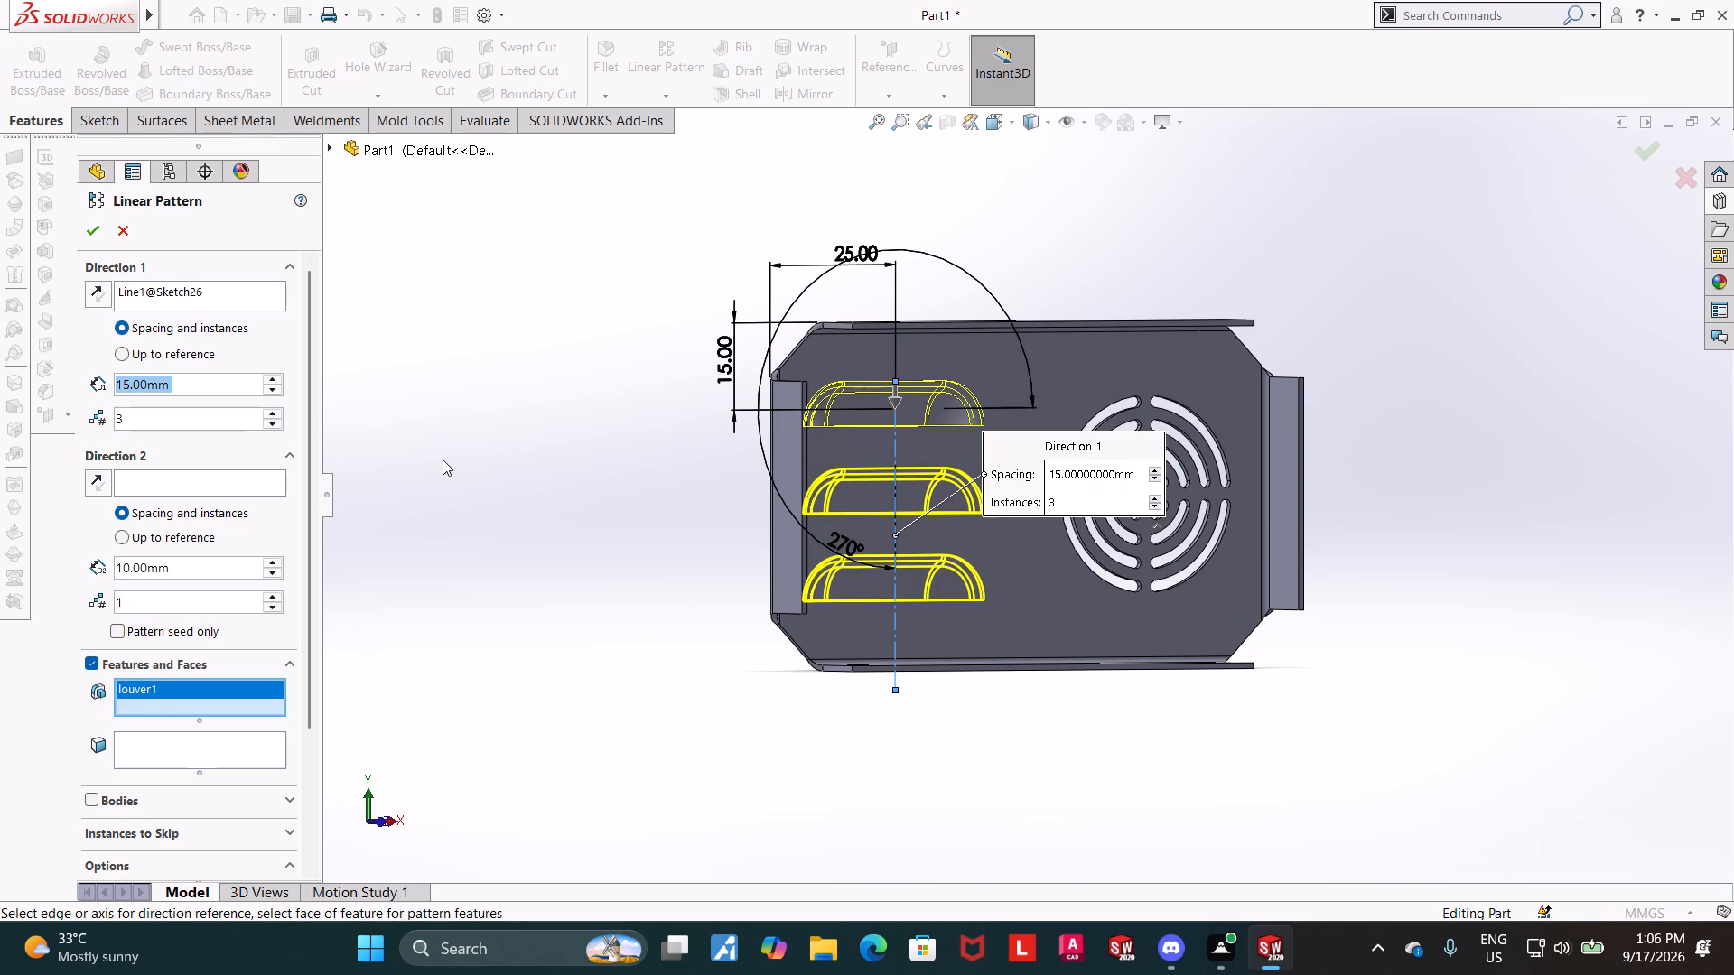
pyautogui.click(89, 234)
# Examine the patterned louvers, vent and flanges from the outer and inner sides of the tray.
pyautogui.moveTo(648, 600); pyautogui.dragTo(623, 600, button='middle')
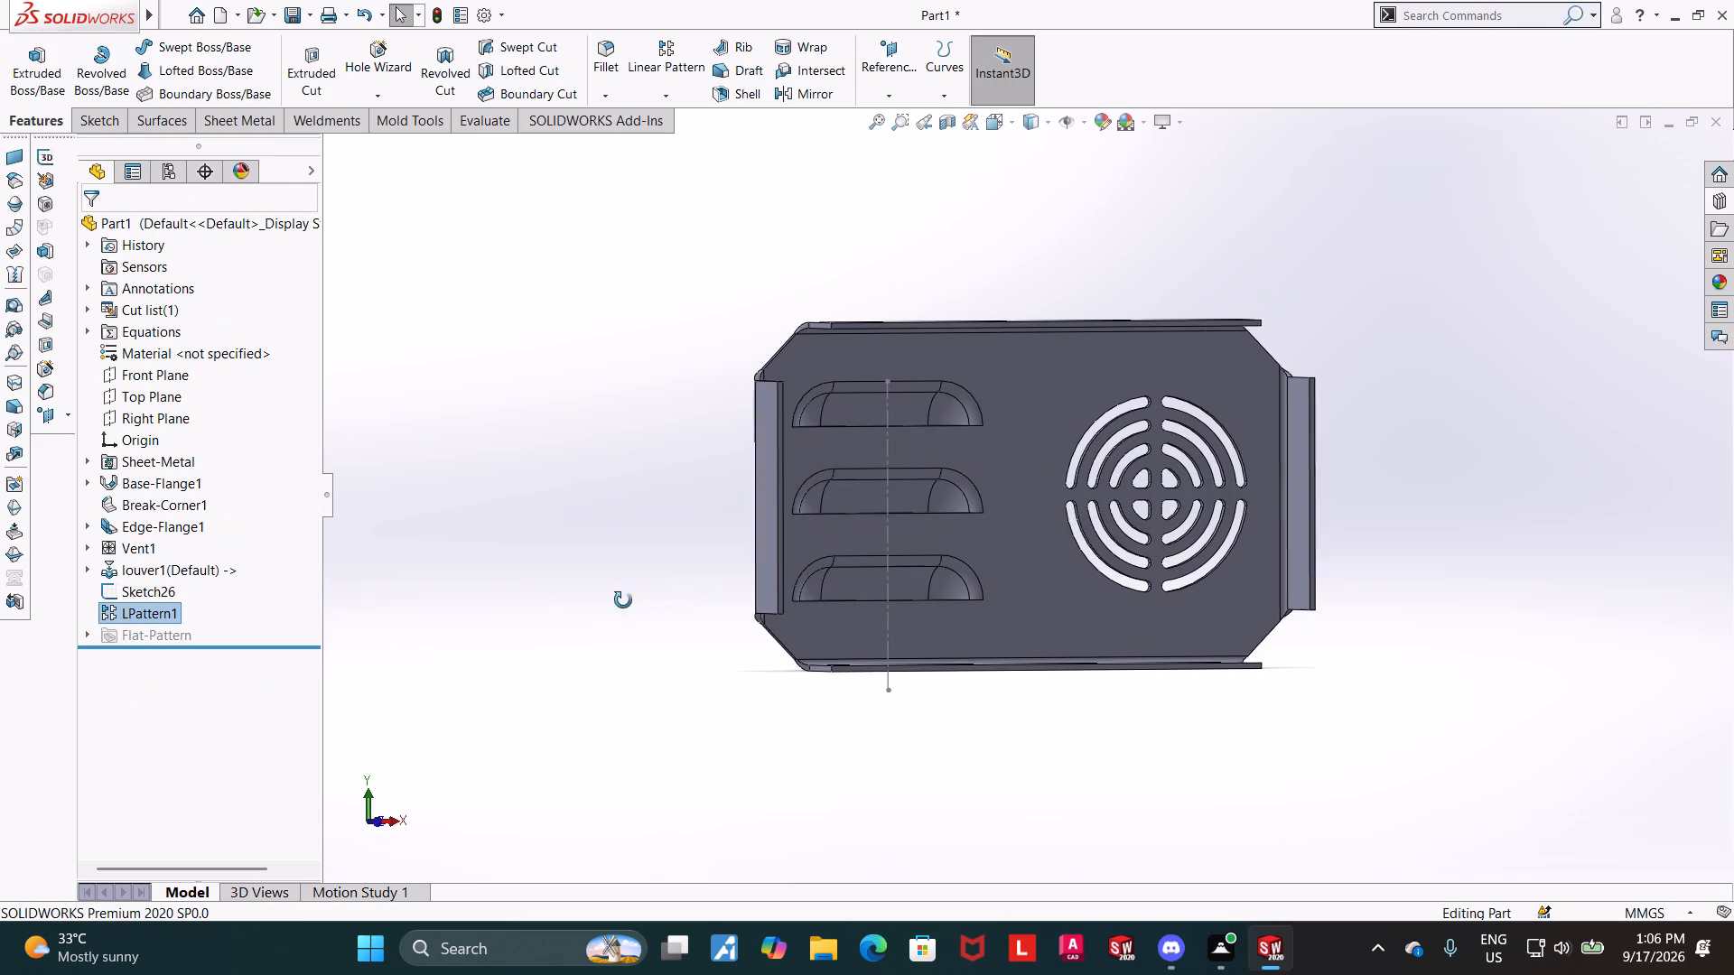
pyautogui.moveTo(623, 600); pyautogui.dragTo(619, 601, button='middle')
pyautogui.click(614, 602)
pyautogui.moveTo(564, 583); pyautogui.dragTo(849, 582, button='middle')
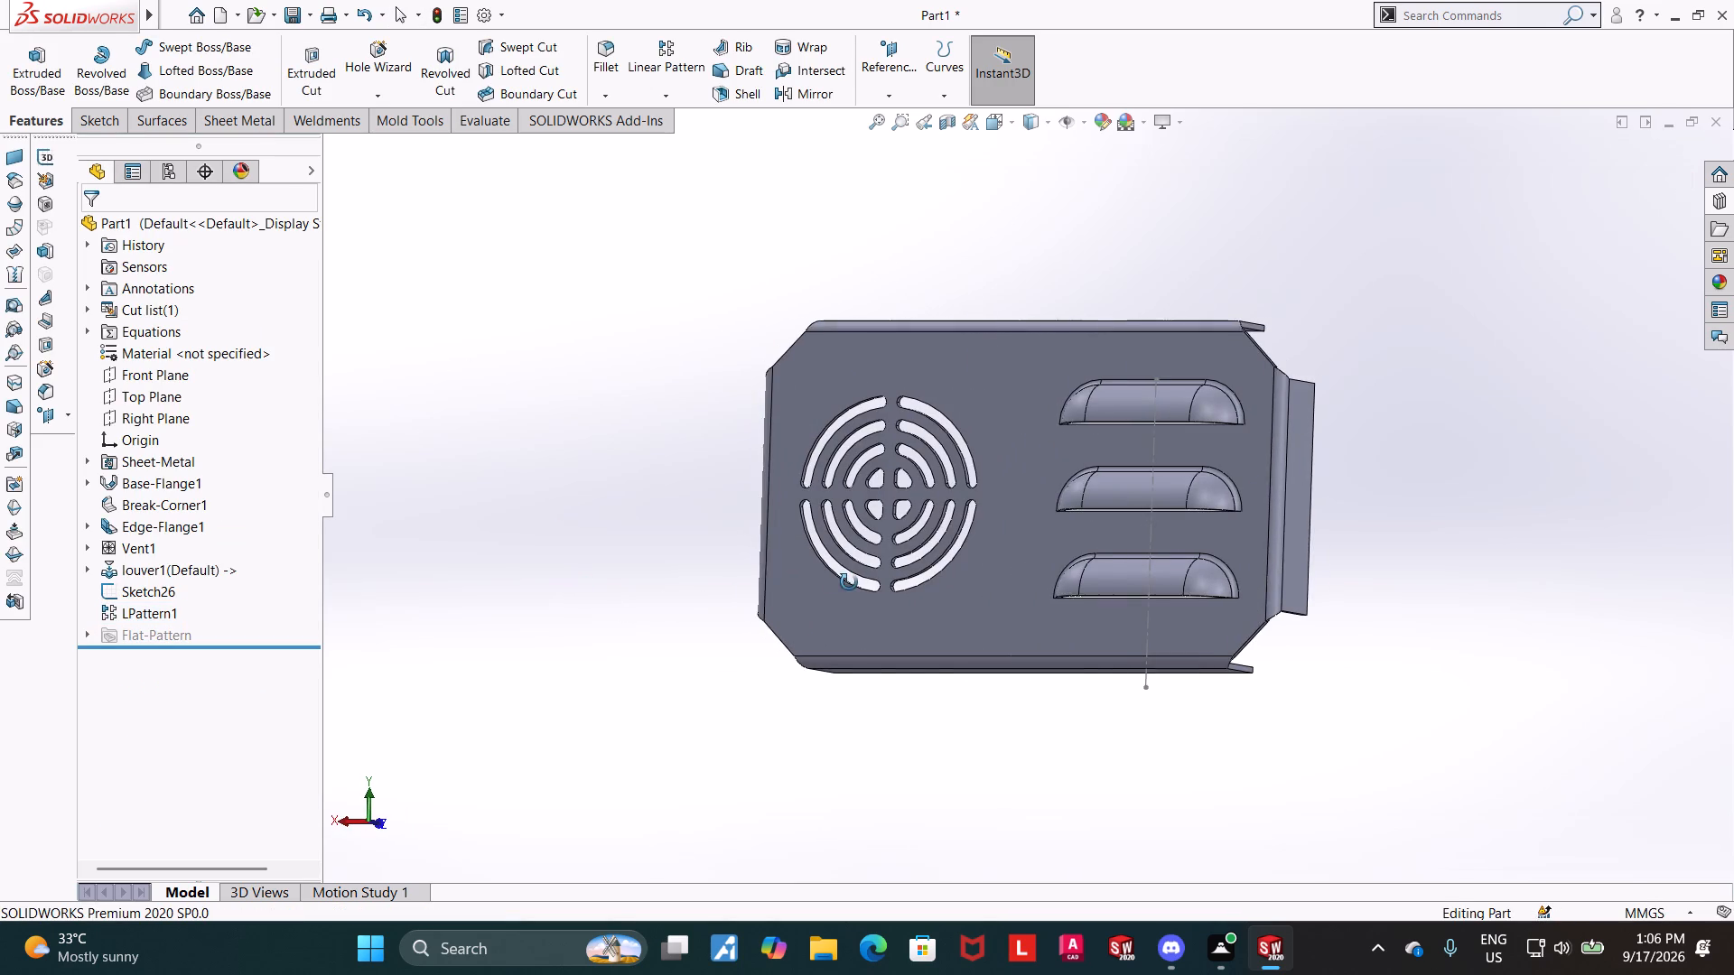
pyautogui.moveTo(849, 582); pyautogui.dragTo(849, 581, button='middle')
pyautogui.click(1553, 720)
pyautogui.moveTo(1384, 611); pyautogui.dragTo(1395, 621, button='middle')
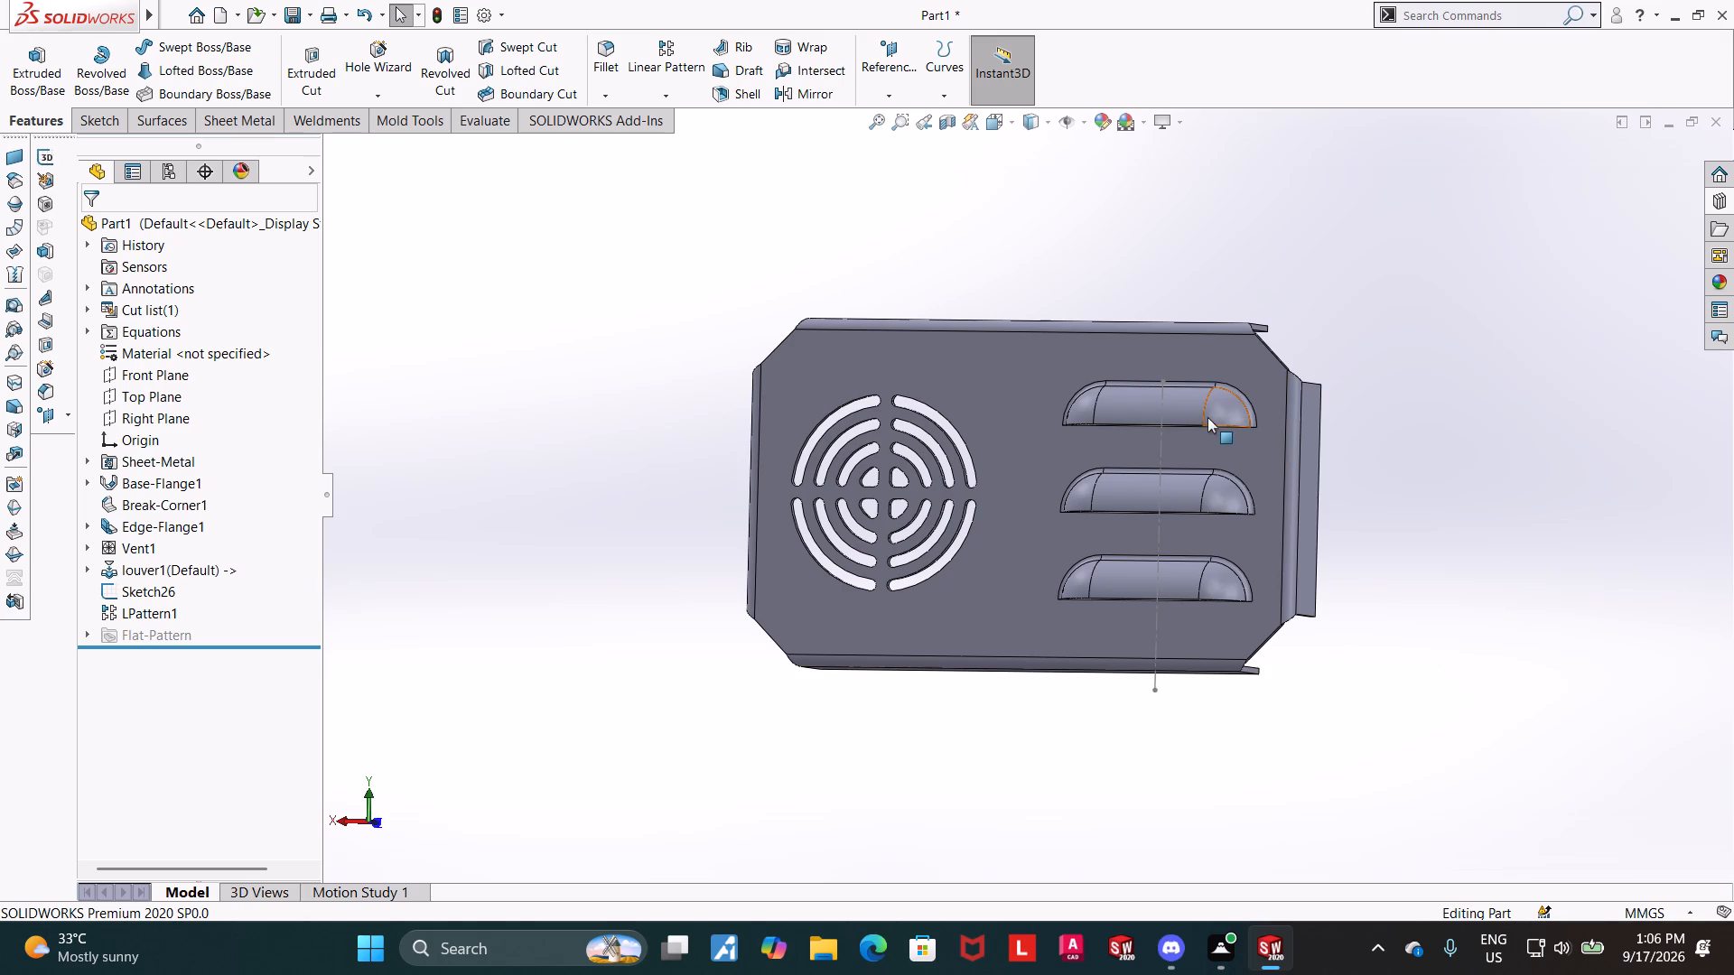
pyautogui.click(1180, 413)
pyautogui.scroll(-2, 1192, 433)
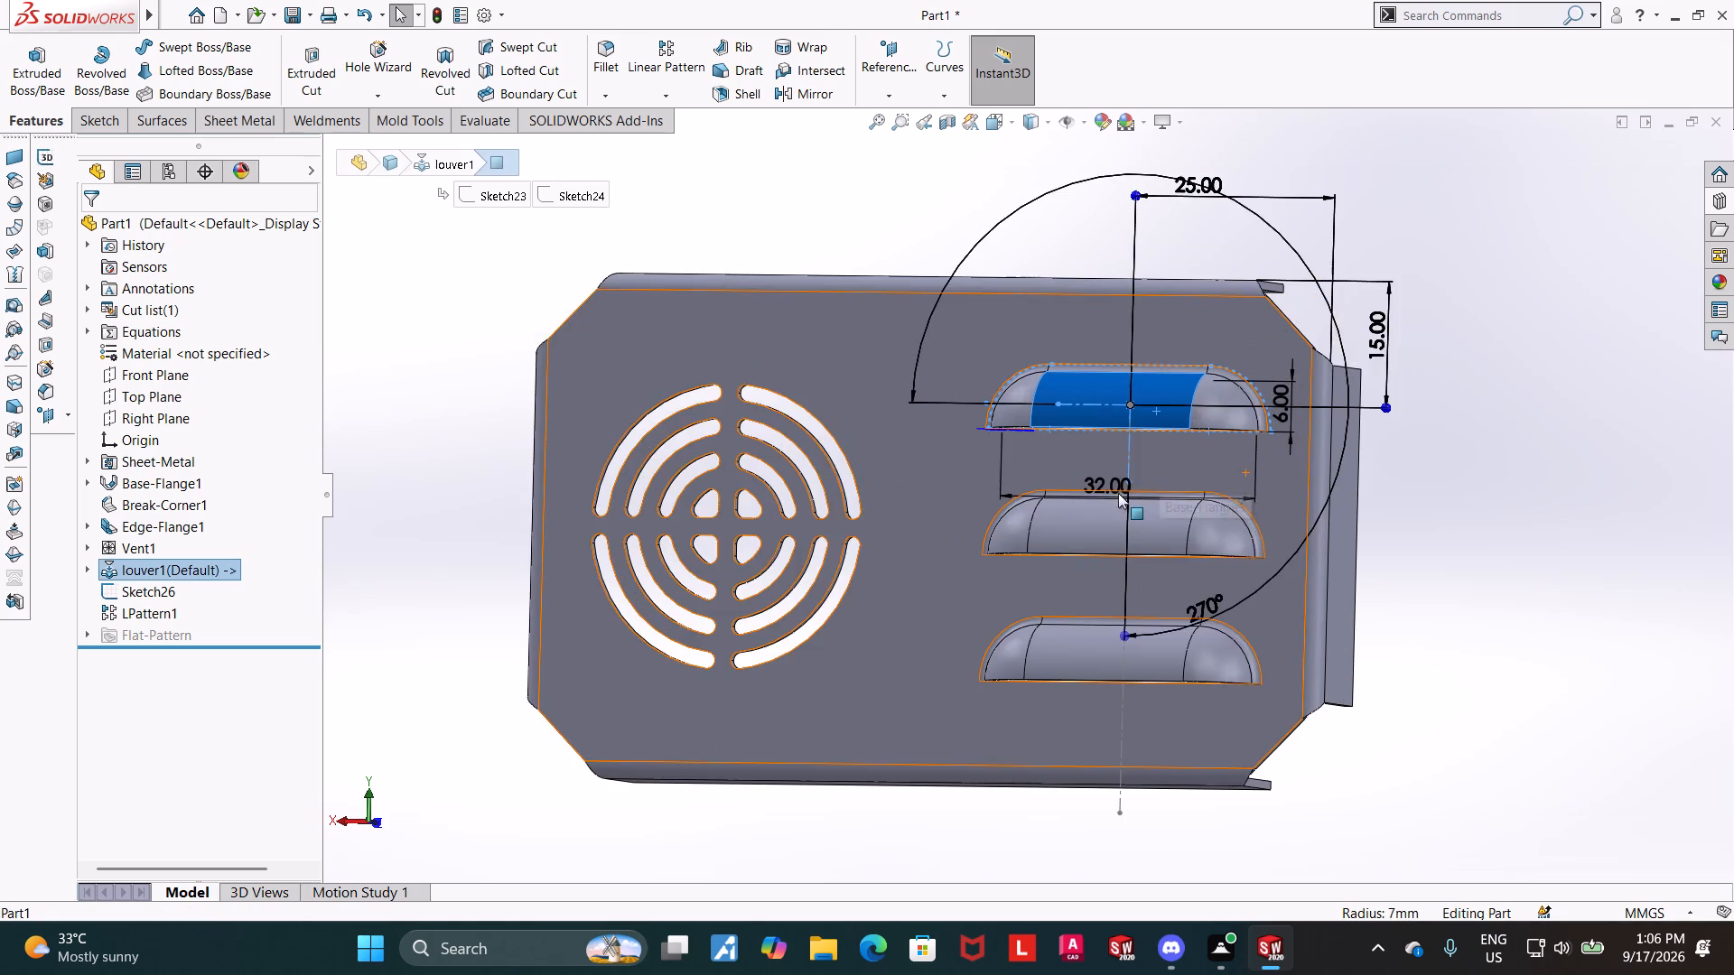
pyautogui.scroll(-5, 1098, 484)
pyautogui.scroll(6, 1142, 497)
pyautogui.click(1476, 524)
pyautogui.moveTo(1404, 523); pyautogui.dragTo(1354, 528, button='middle')
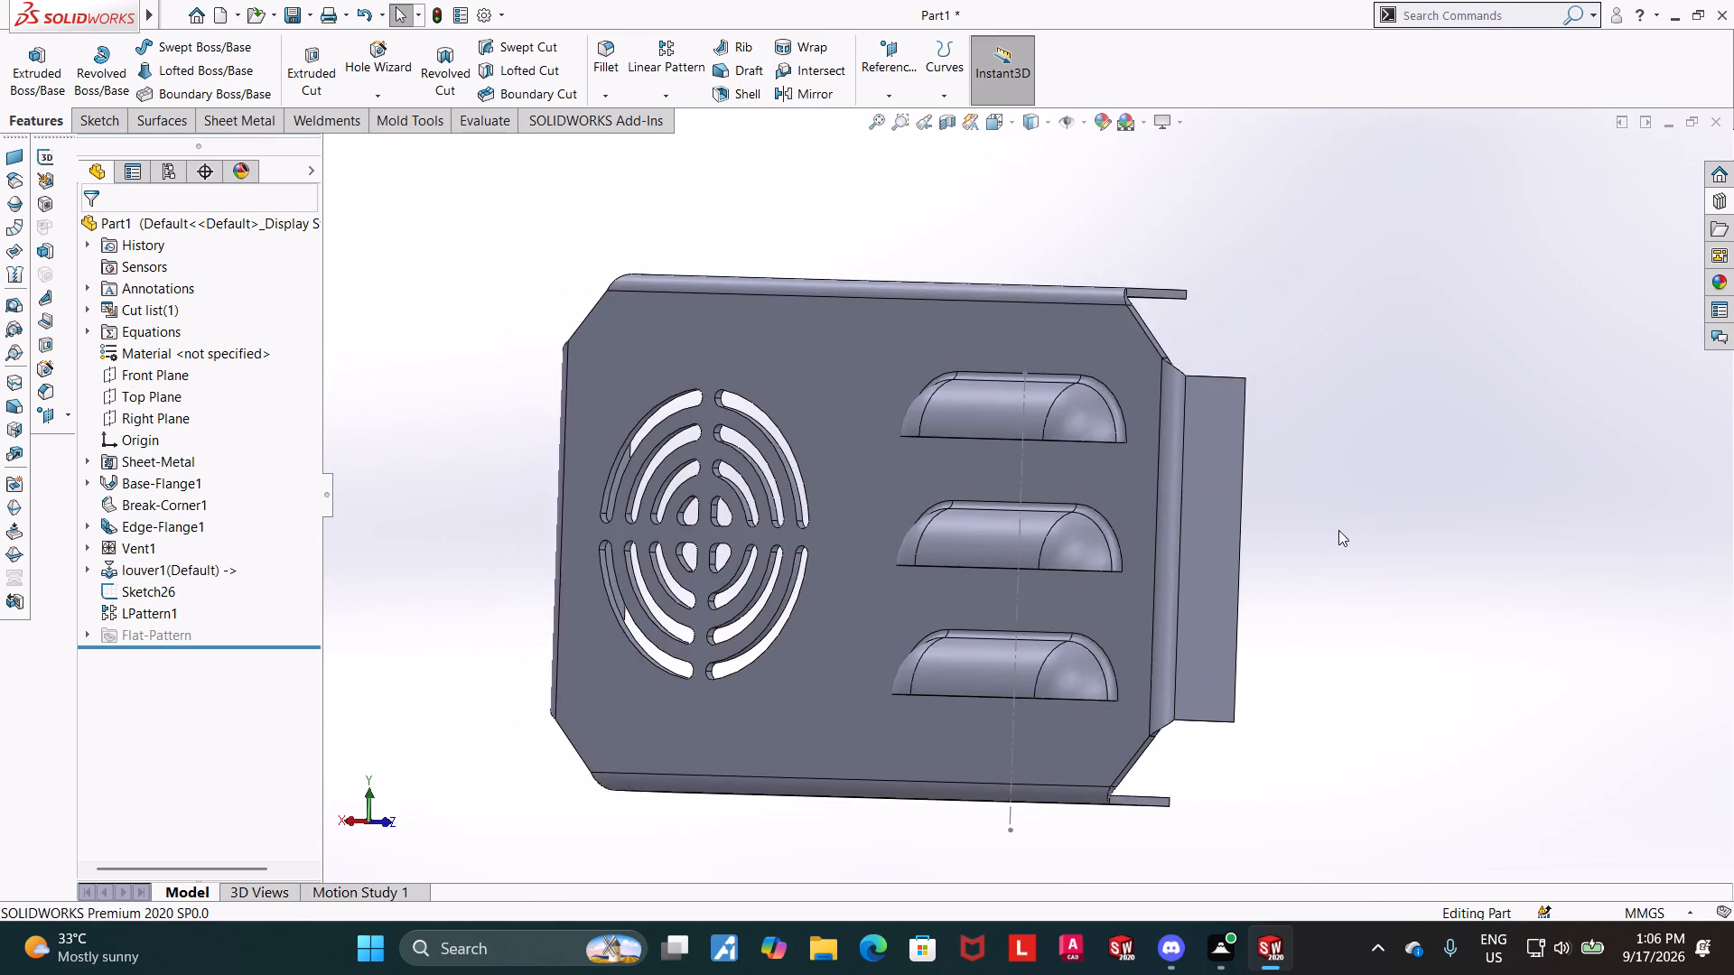
pyautogui.scroll(4, 1358, 534)
pyautogui.moveTo(1371, 534); pyautogui.dragTo(1202, 319, button='middle')
pyautogui.scroll(1, 1198, 494)
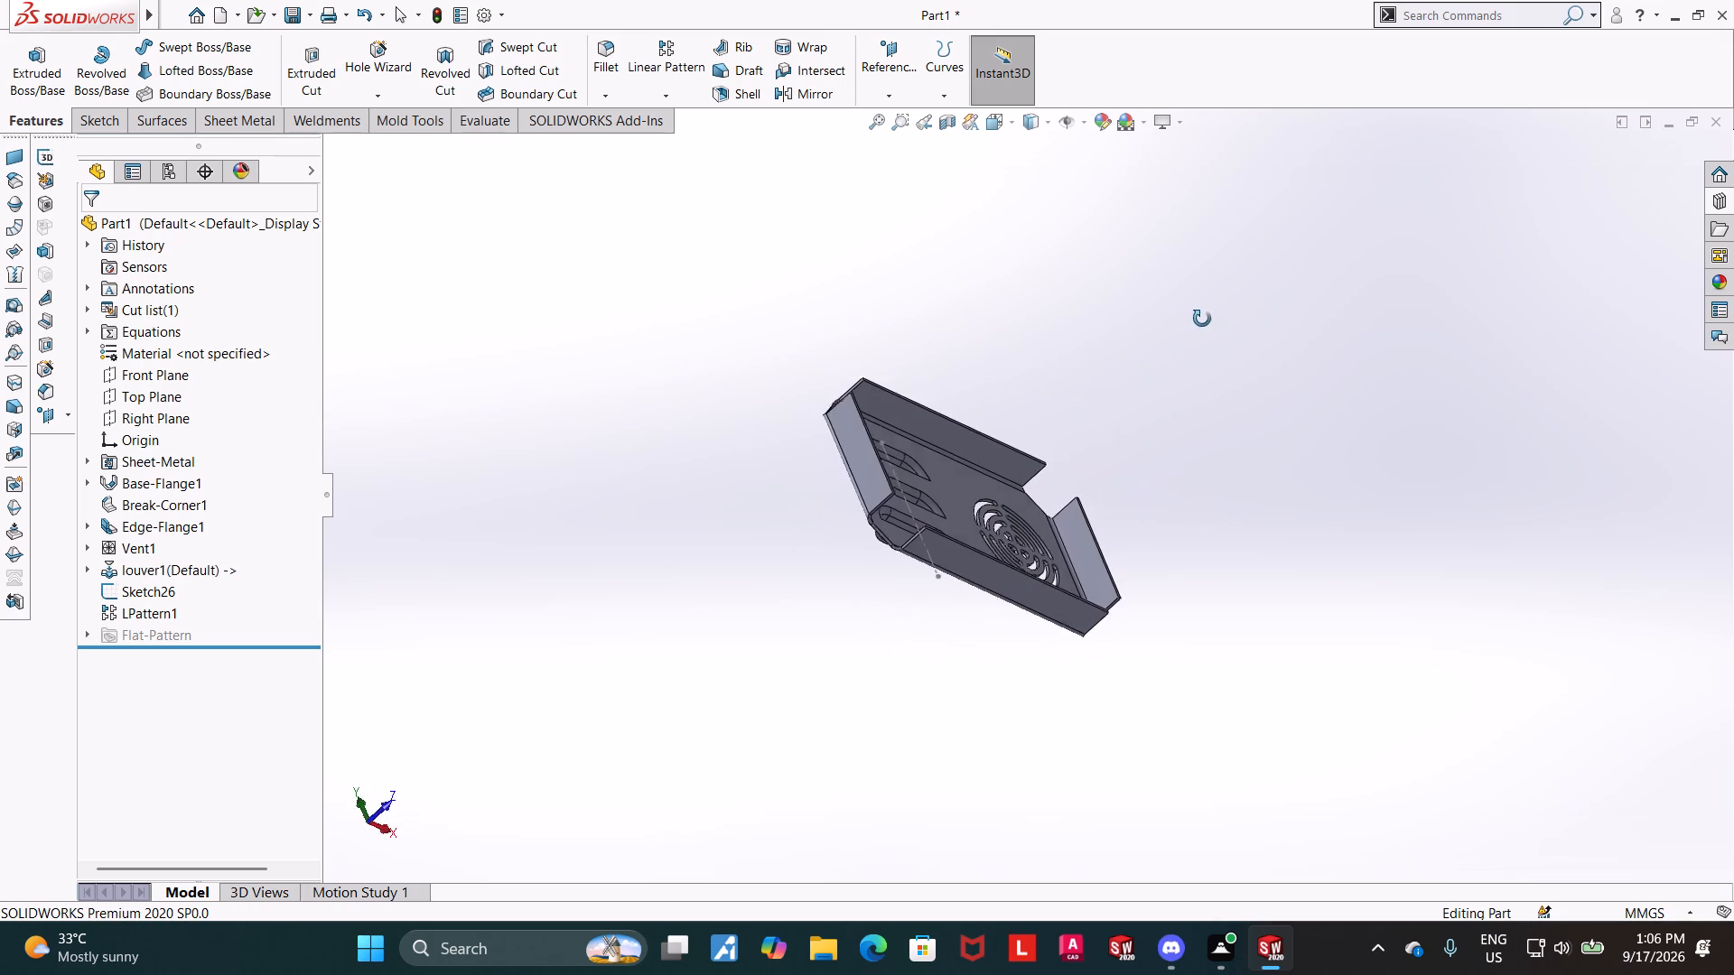
pyautogui.moveTo(1202, 319); pyautogui.dragTo(1207, 320, button='middle')
pyautogui.moveTo(1292, 493); pyautogui.dragTo(1243, 483, button='middle')
pyautogui.scroll(-2, 1096, 489)
pyautogui.moveTo(1278, 503); pyautogui.dragTo(1253, 803, button='middle')
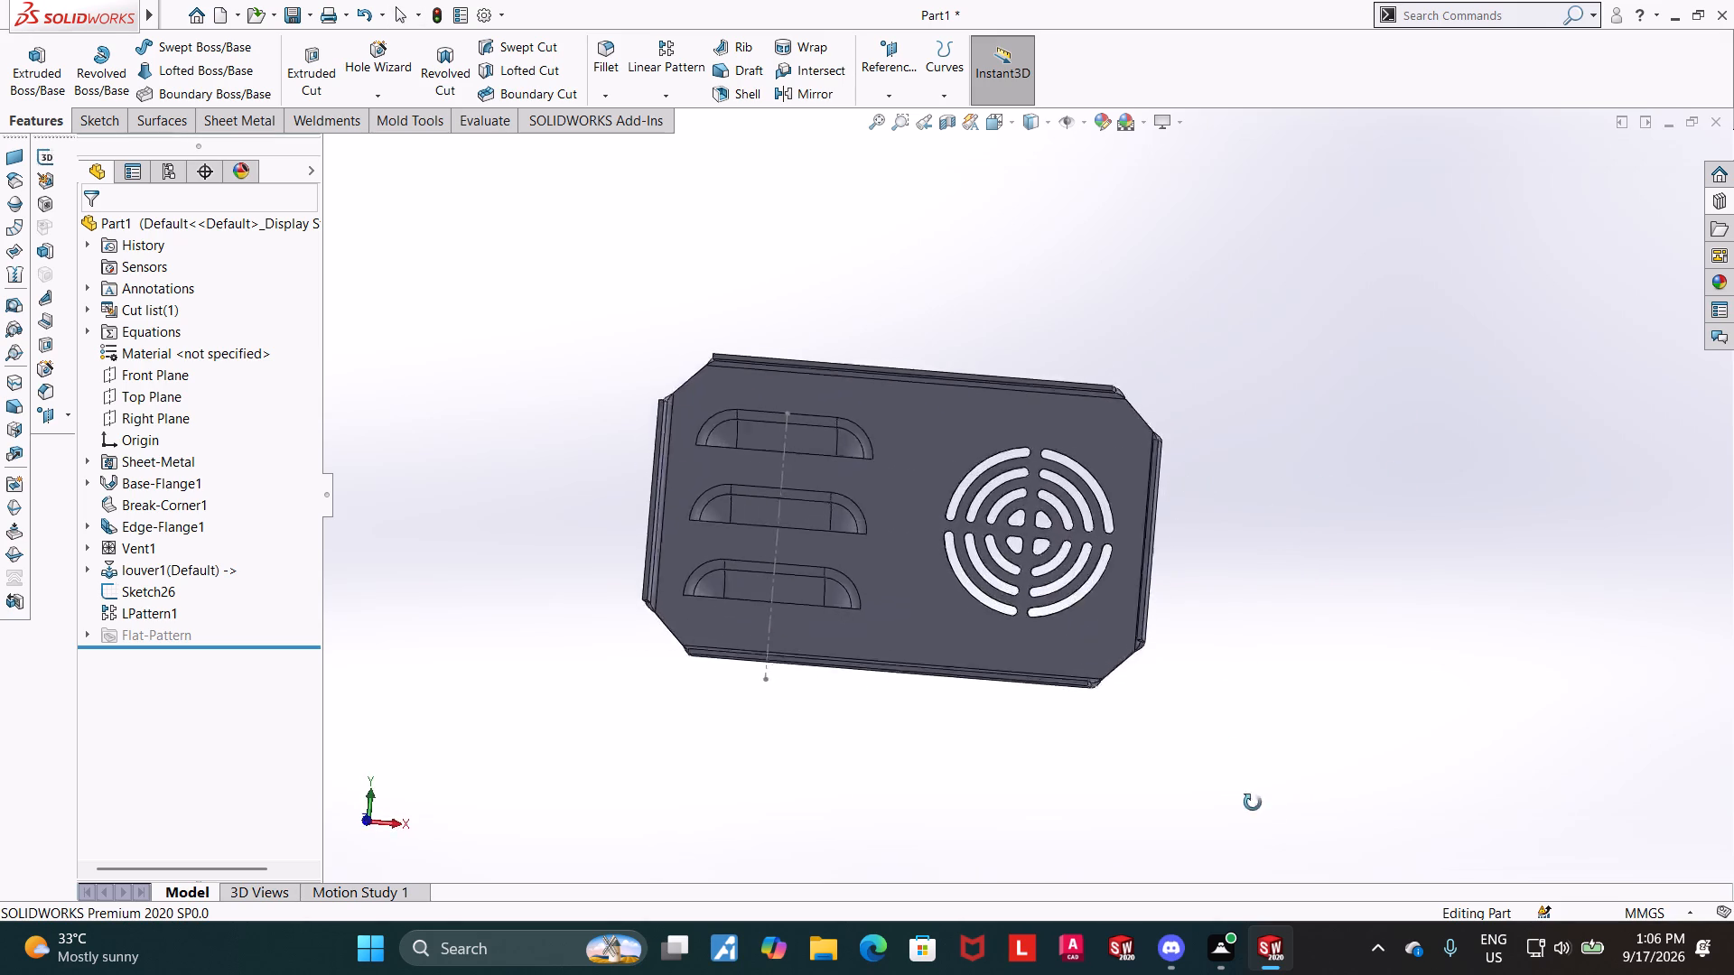
pyautogui.moveTo(1253, 803); pyautogui.dragTo(1487, 862, button='middle')
pyautogui.scroll(1, 1411, 690)
pyautogui.moveTo(1207, 608); pyautogui.dragTo(963, 479, button='middle')
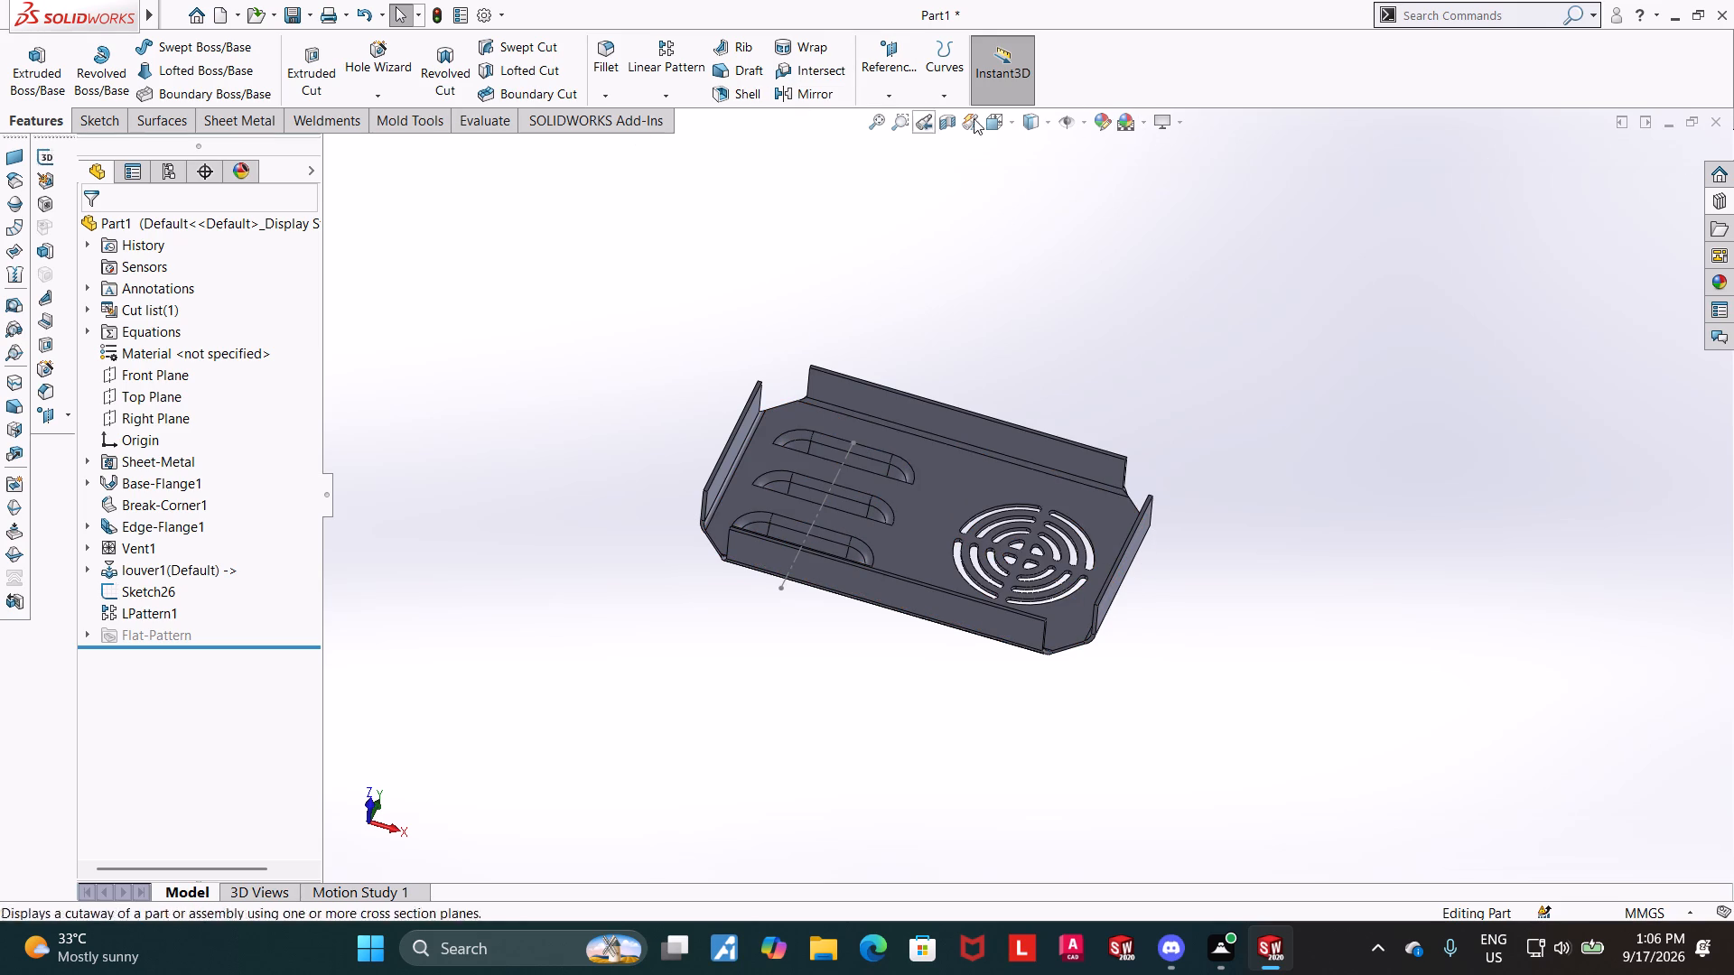
# Flatten the sheet metal tray into its flat pattern.
pyautogui.click(266, 119)
pyautogui.click(947, 95)
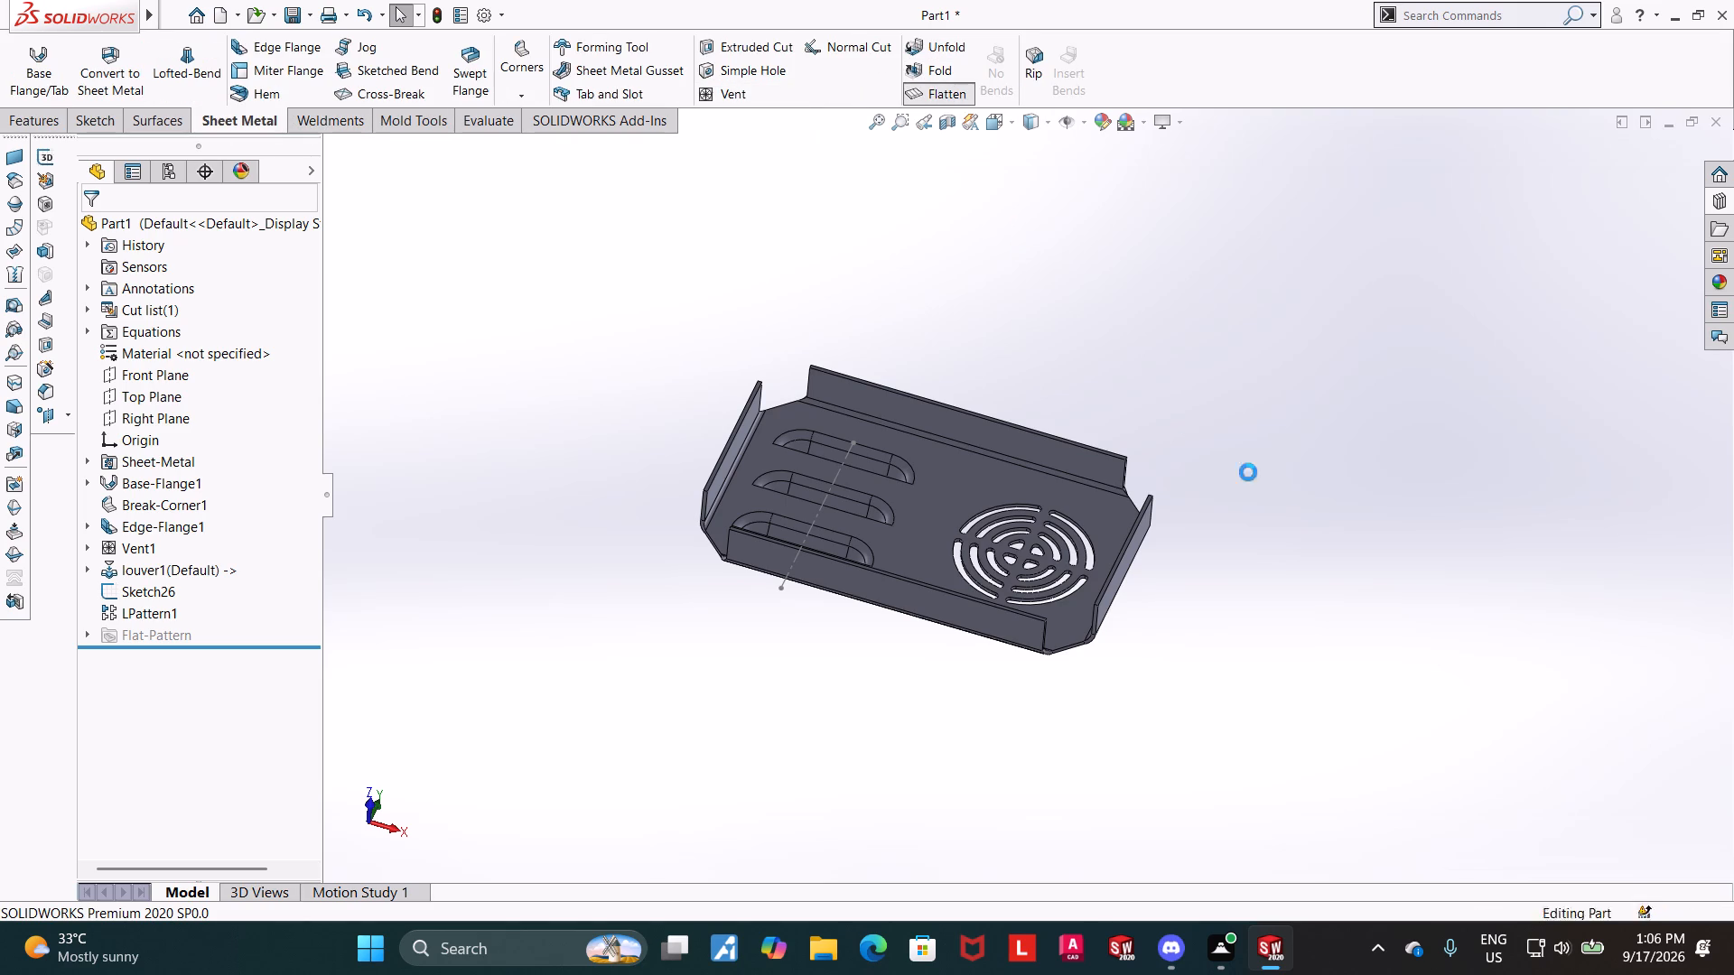
pyautogui.moveTo(1297, 491); pyautogui.dragTo(1349, 527, button='middle')
pyautogui.scroll(1, 1347, 530)
pyautogui.click(927, 726)
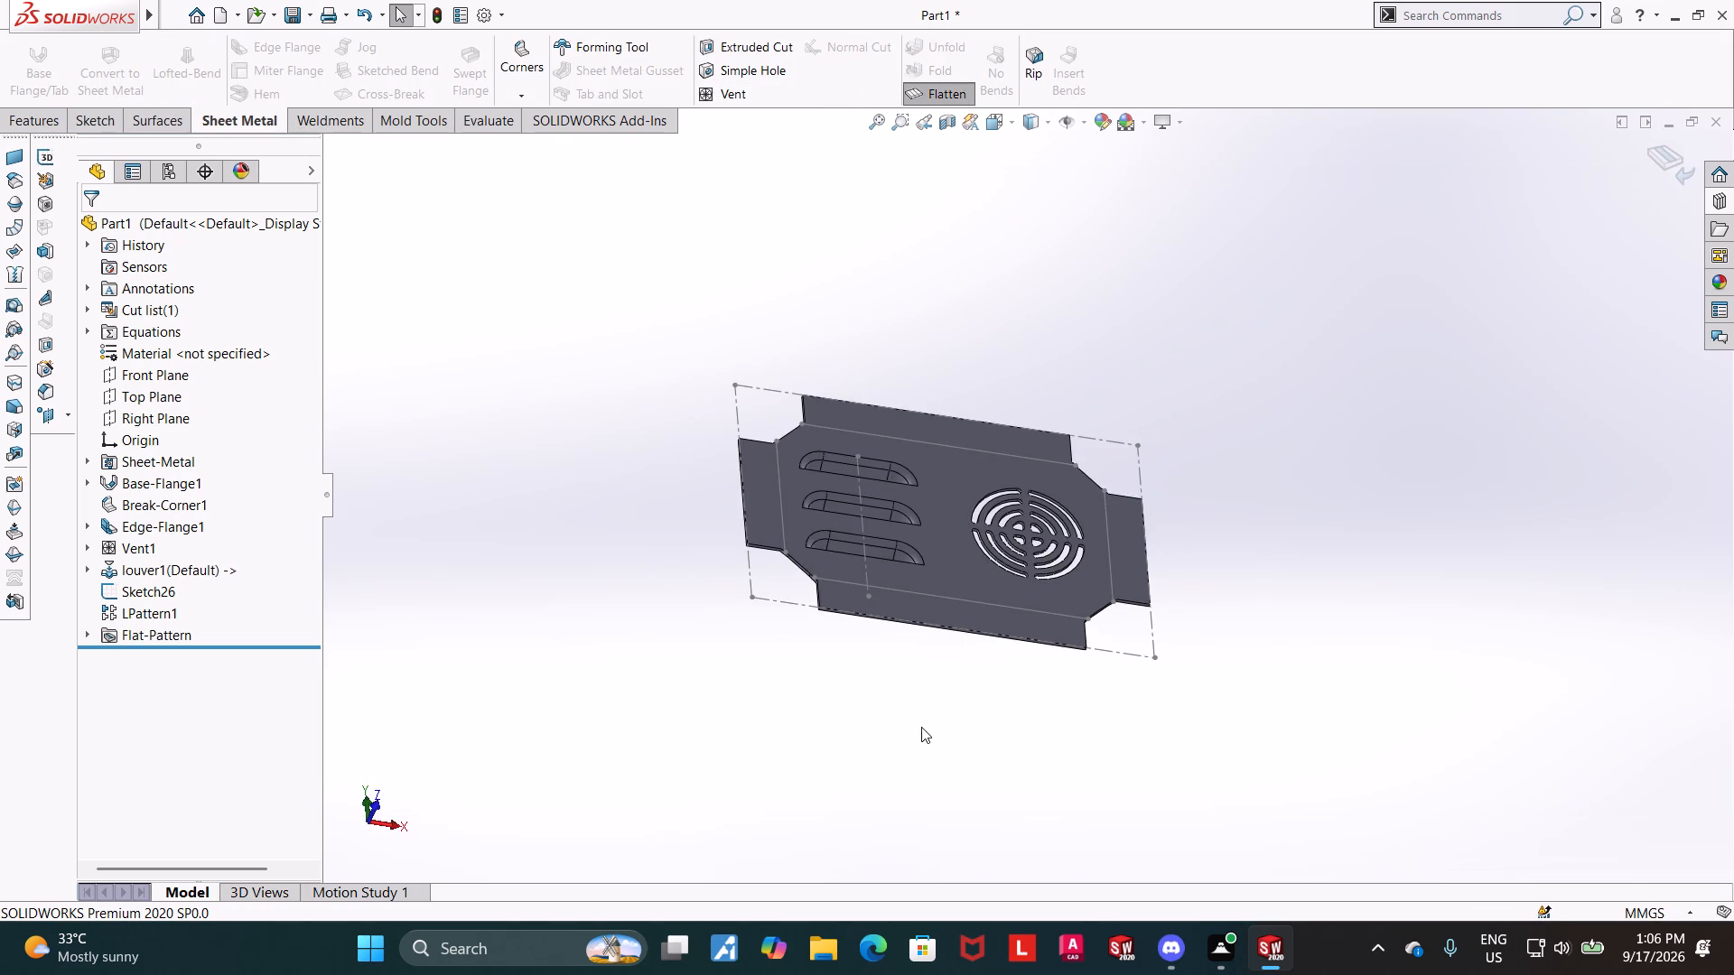
pyautogui.moveTo(921, 728); pyautogui.dragTo(936, 797, button='middle')
# Open a new sketch on the flattened sheet's face and orient the view normal to it.
pyautogui.click(1010, 625)
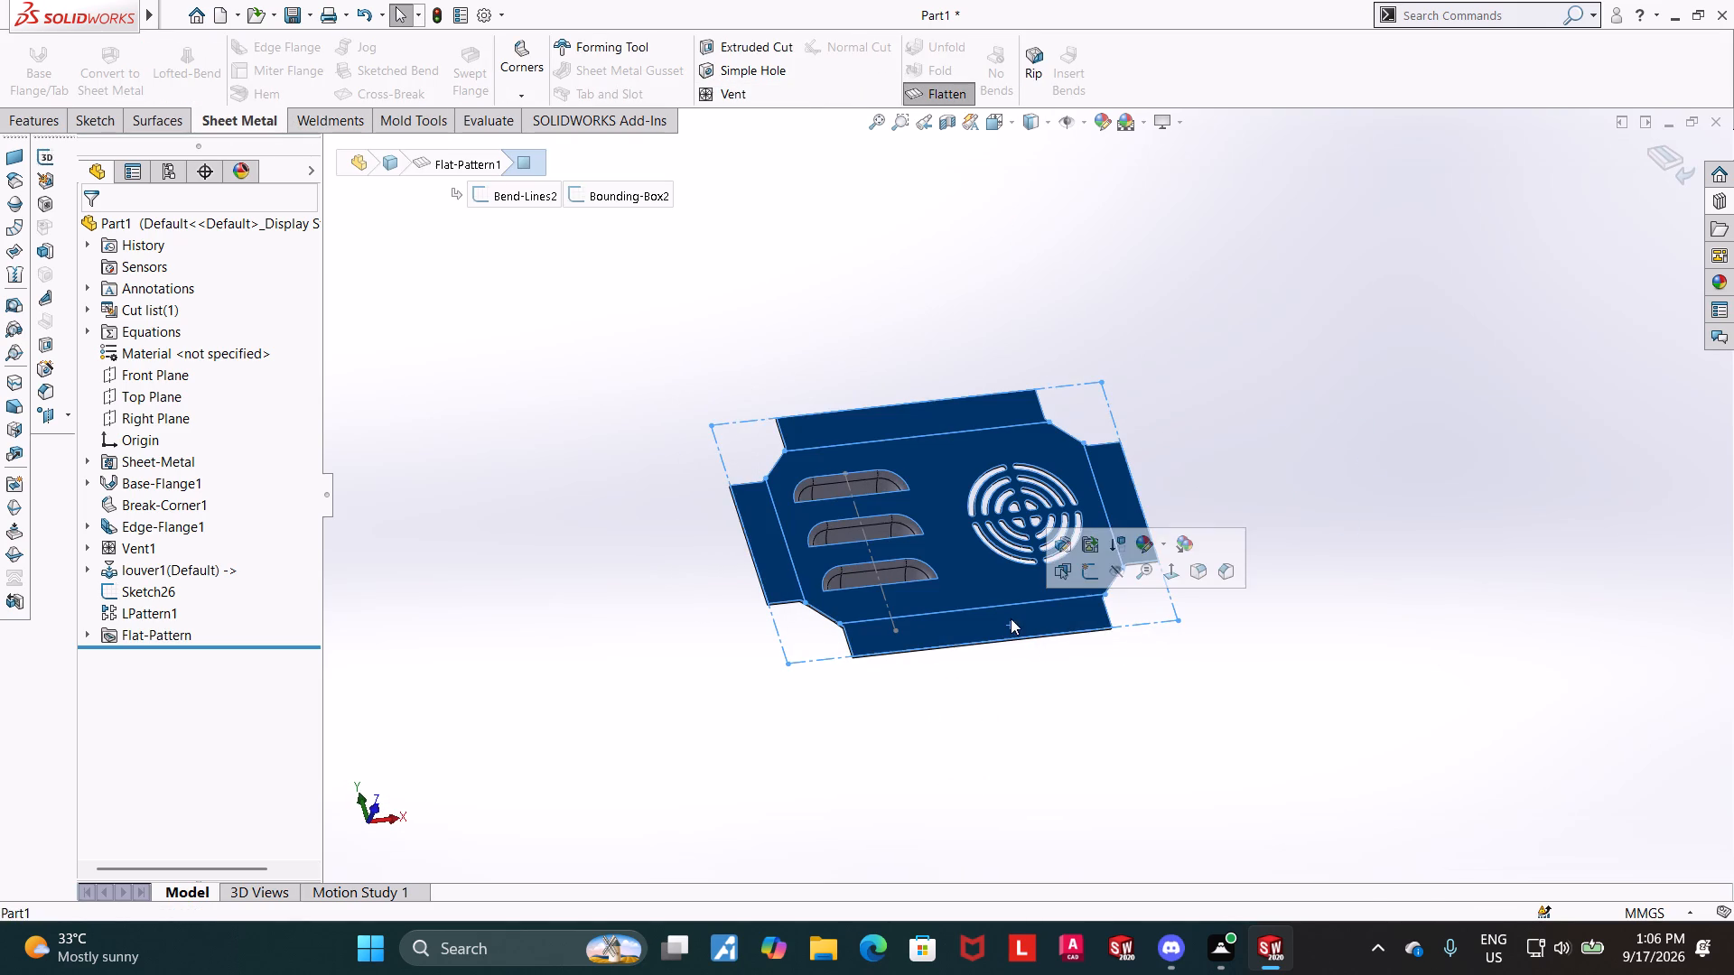
pyautogui.click(1090, 571)
pyautogui.click(149, 660)
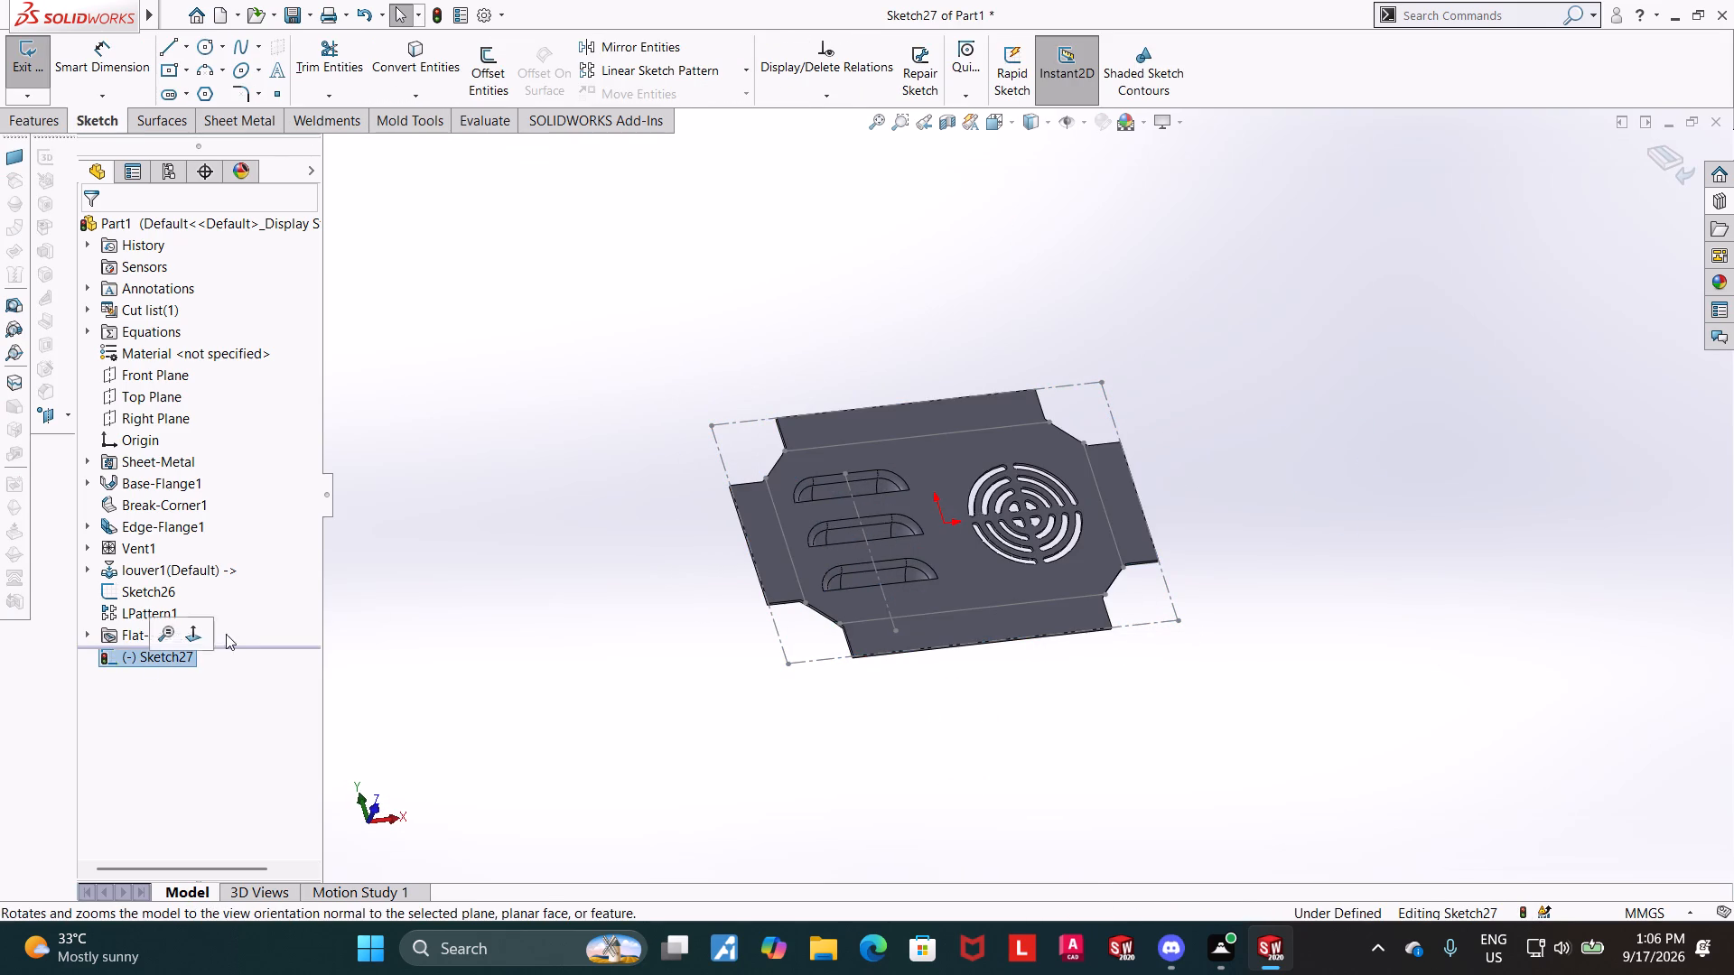
pyautogui.click(198, 635)
pyautogui.scroll(2, 1105, 713)
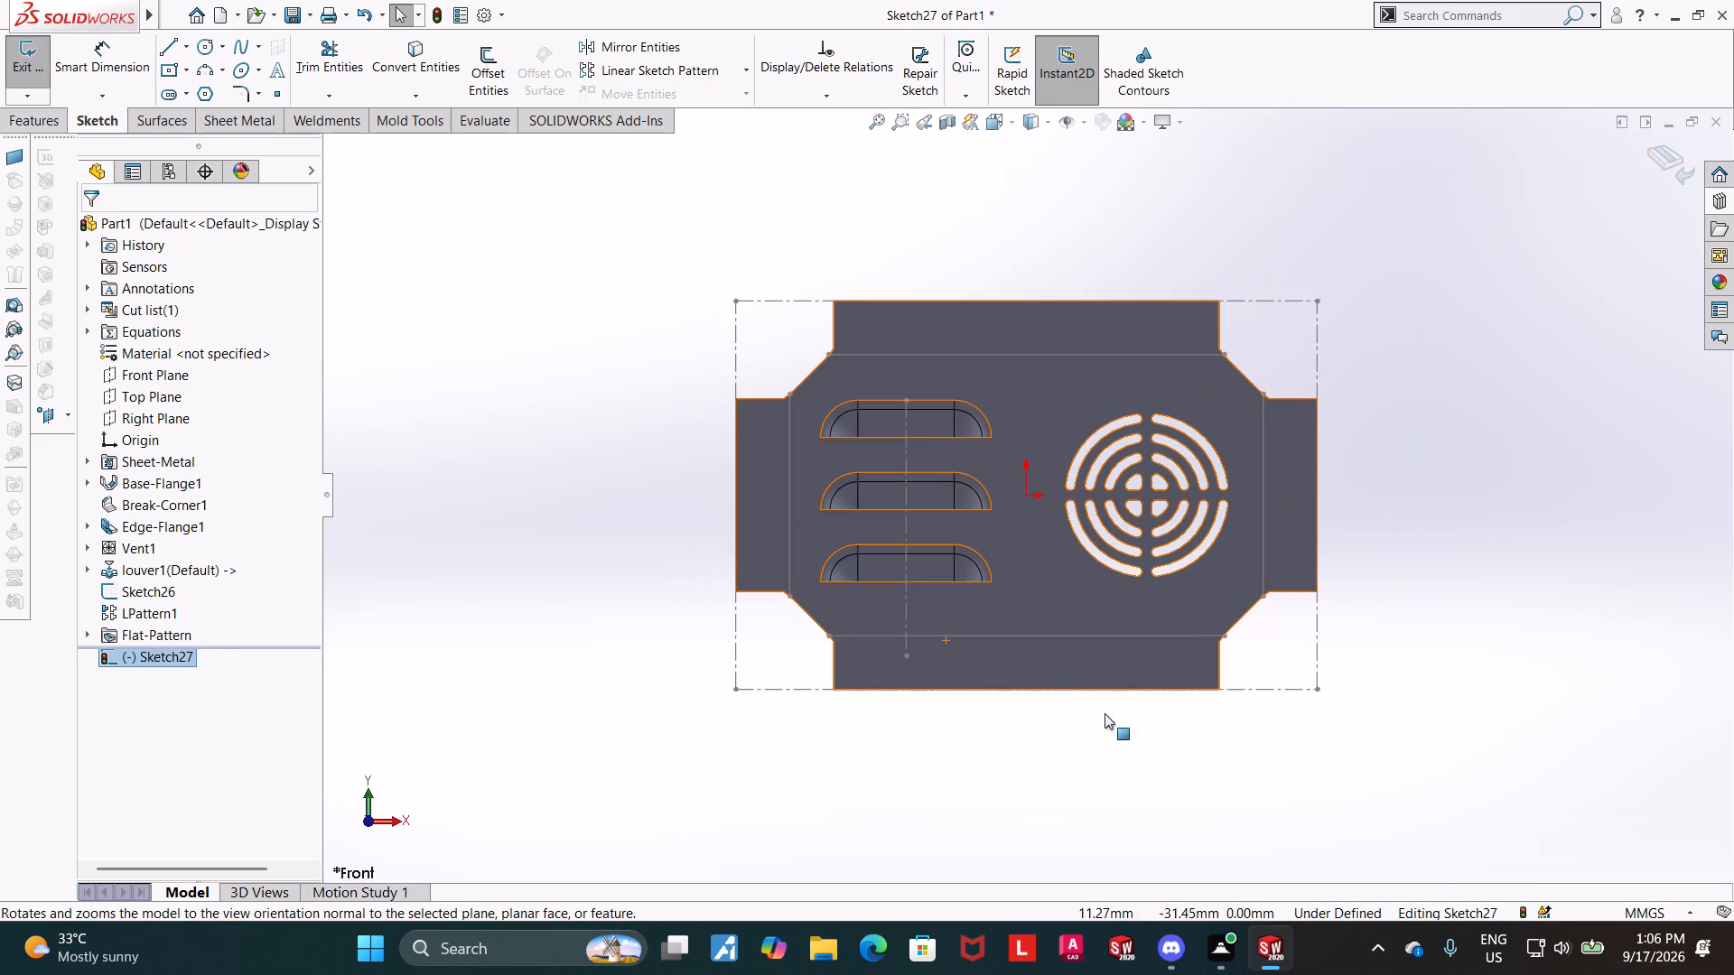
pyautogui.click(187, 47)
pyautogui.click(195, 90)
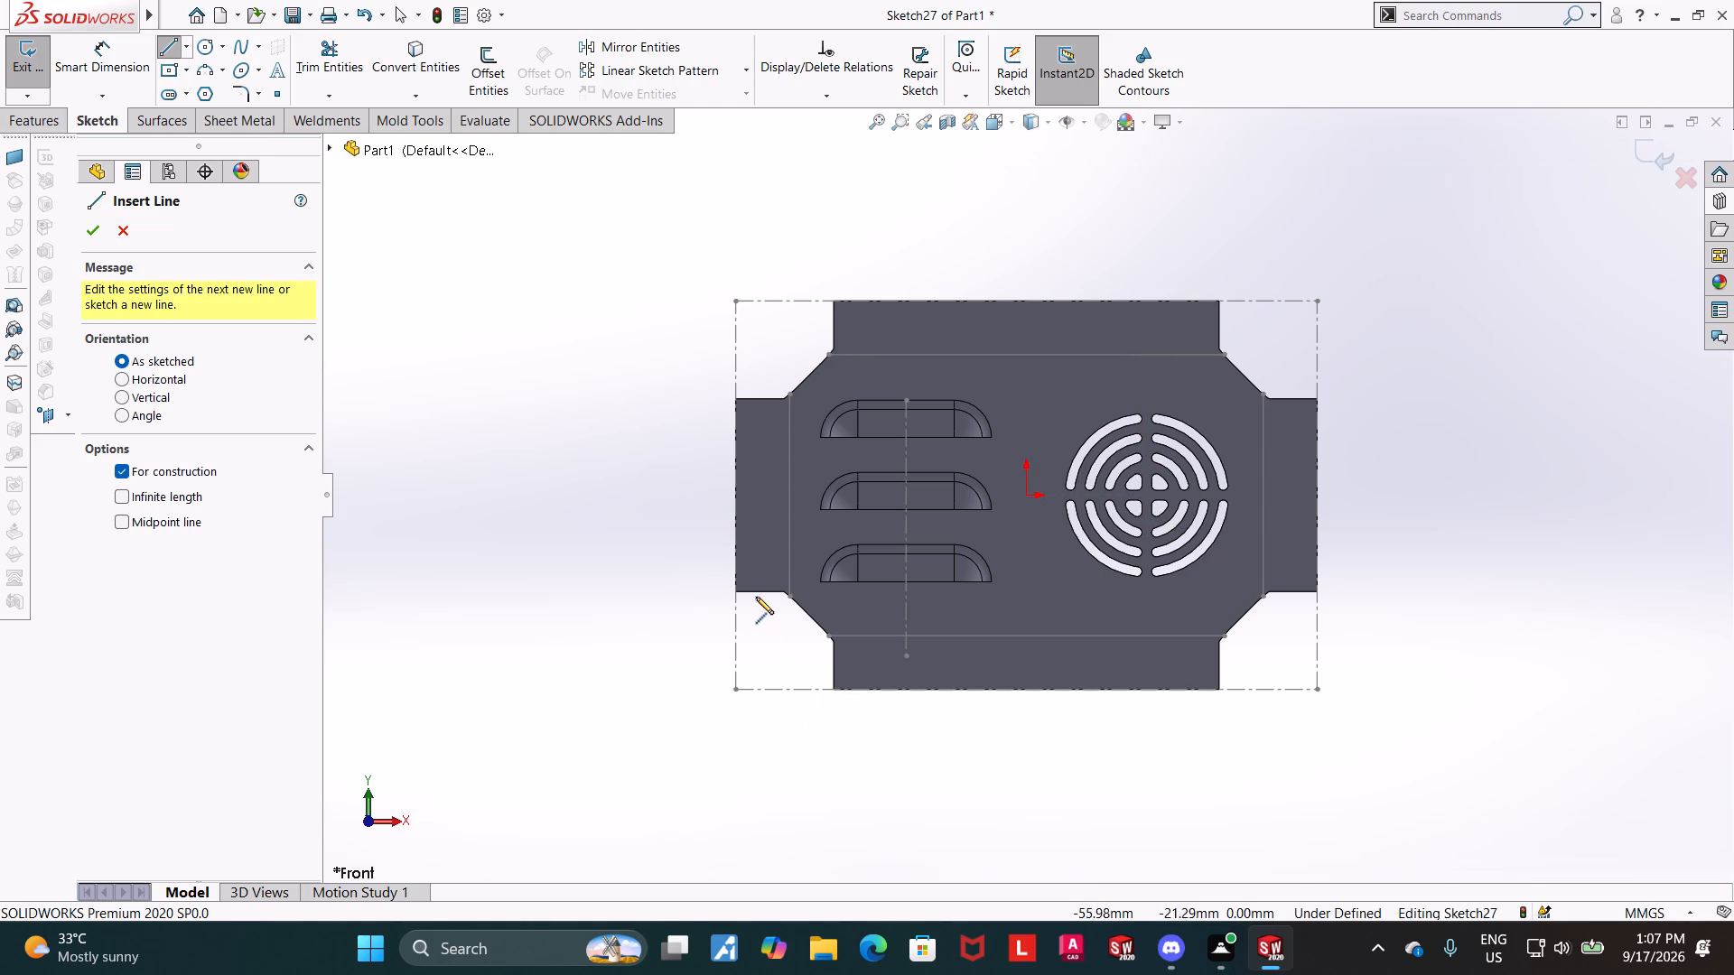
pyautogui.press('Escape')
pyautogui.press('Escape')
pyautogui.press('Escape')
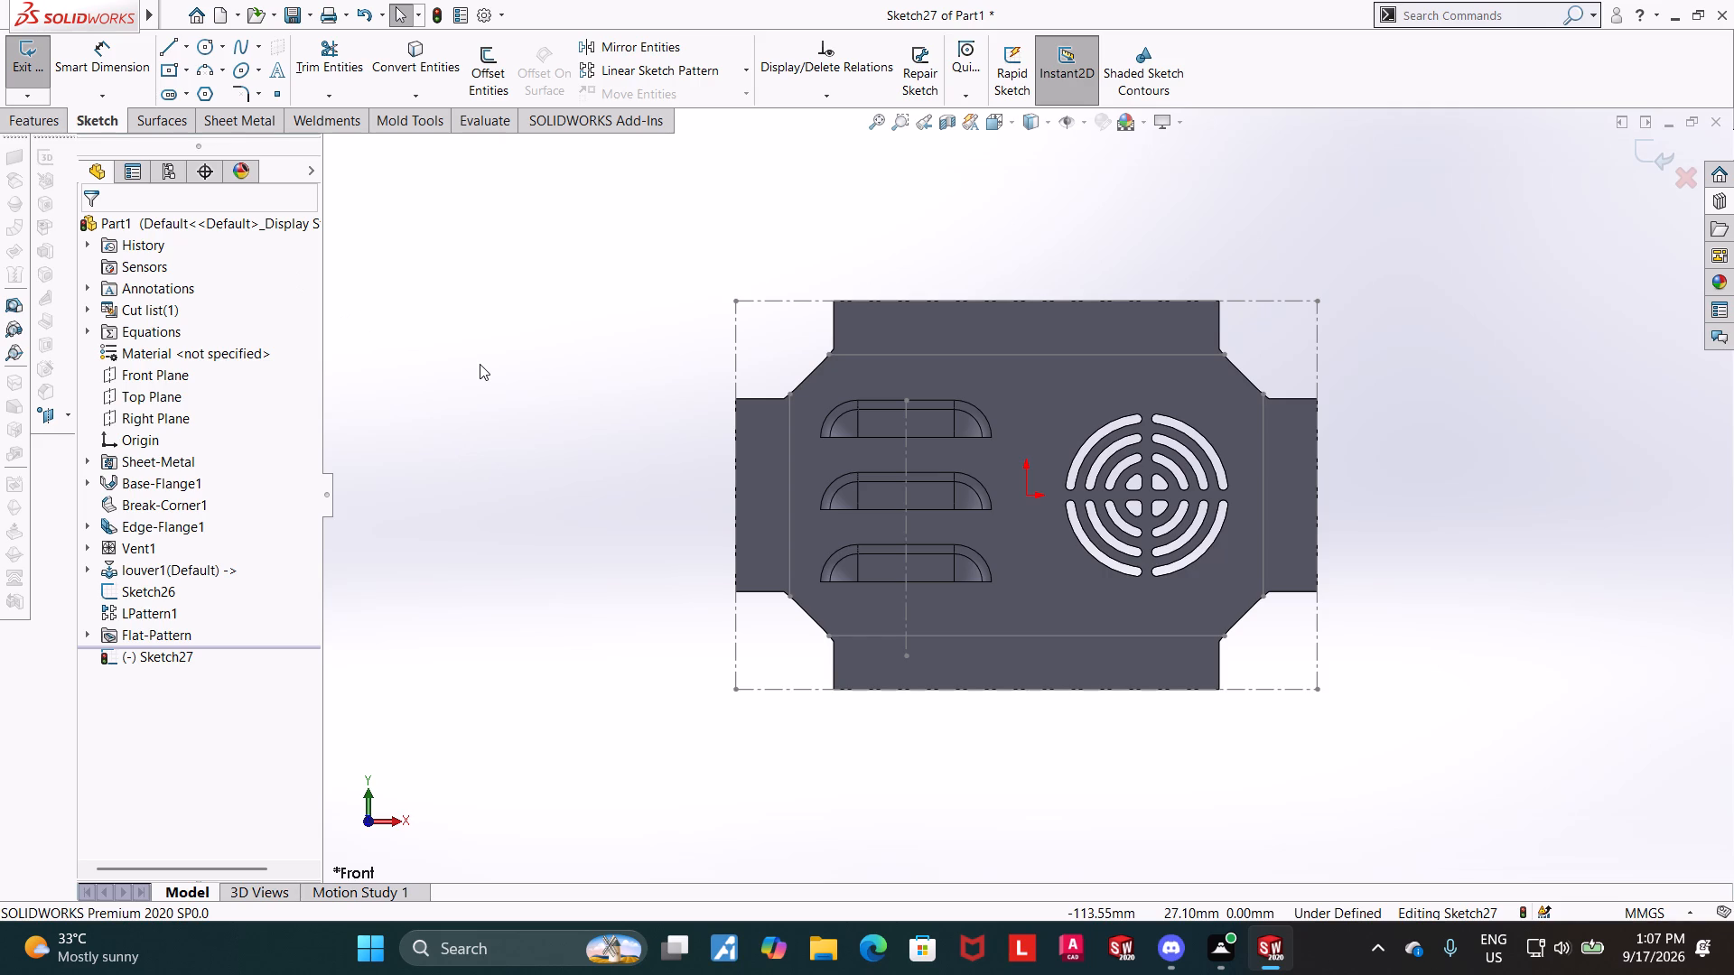
# Sketch a circle about 8.6 mm in diameter on the lower flange, below the vent.
pyautogui.click(204, 55)
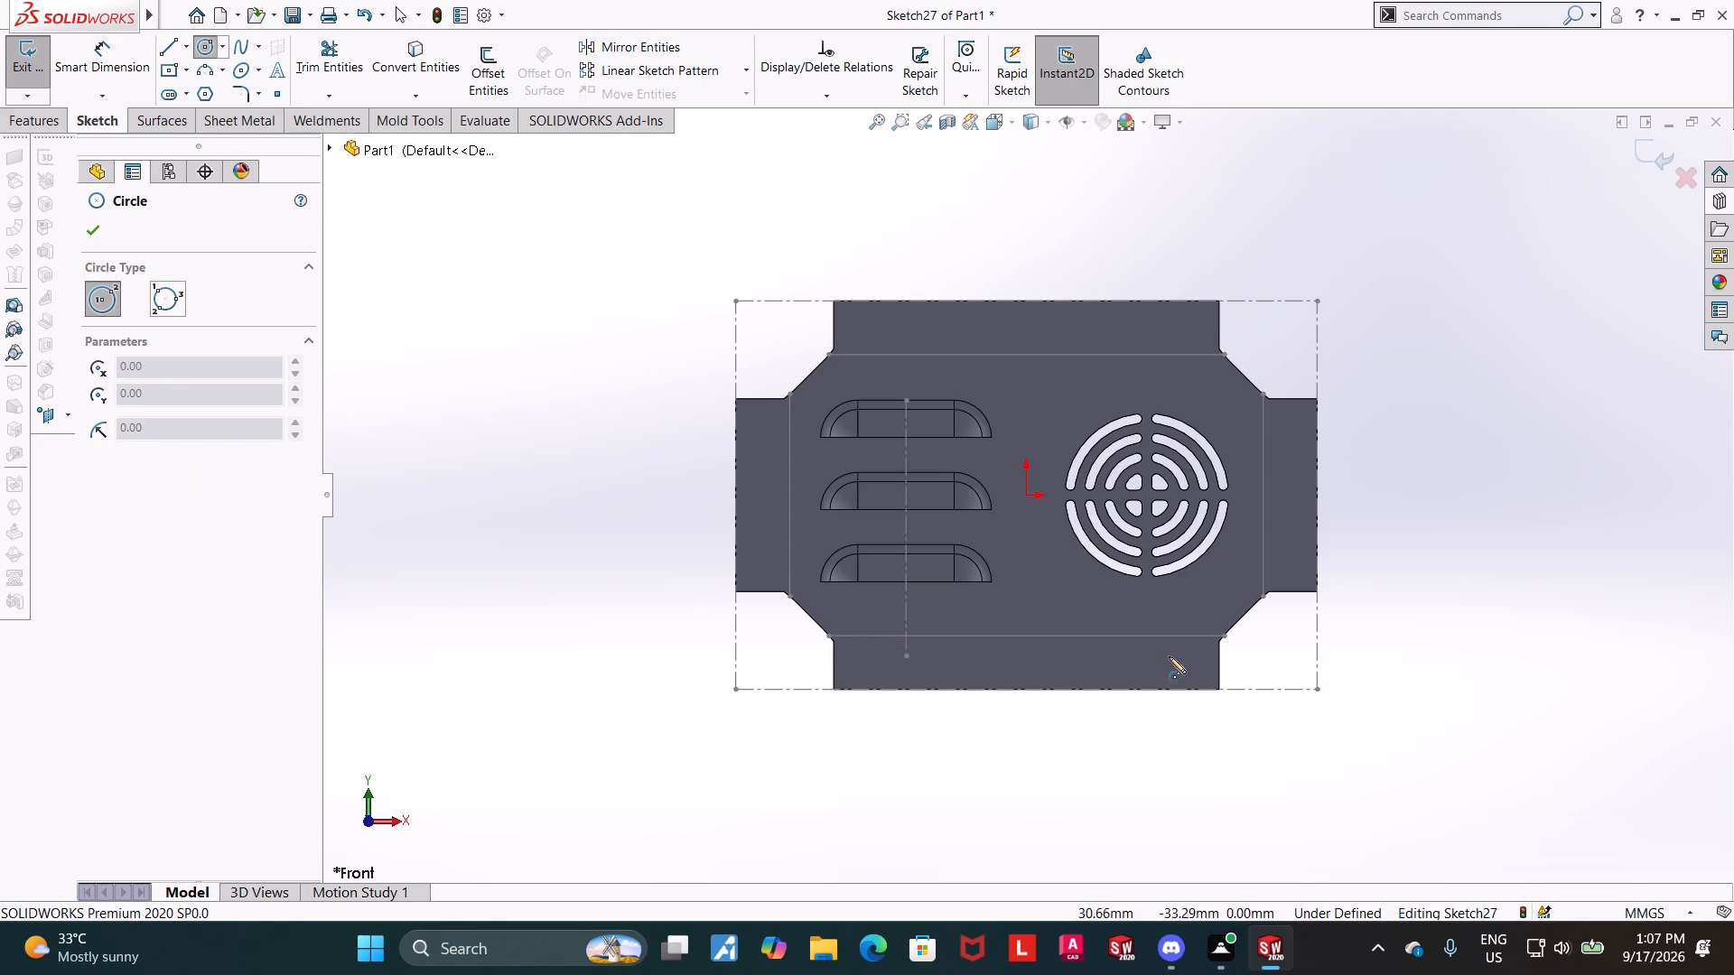
pyautogui.click(1161, 663)
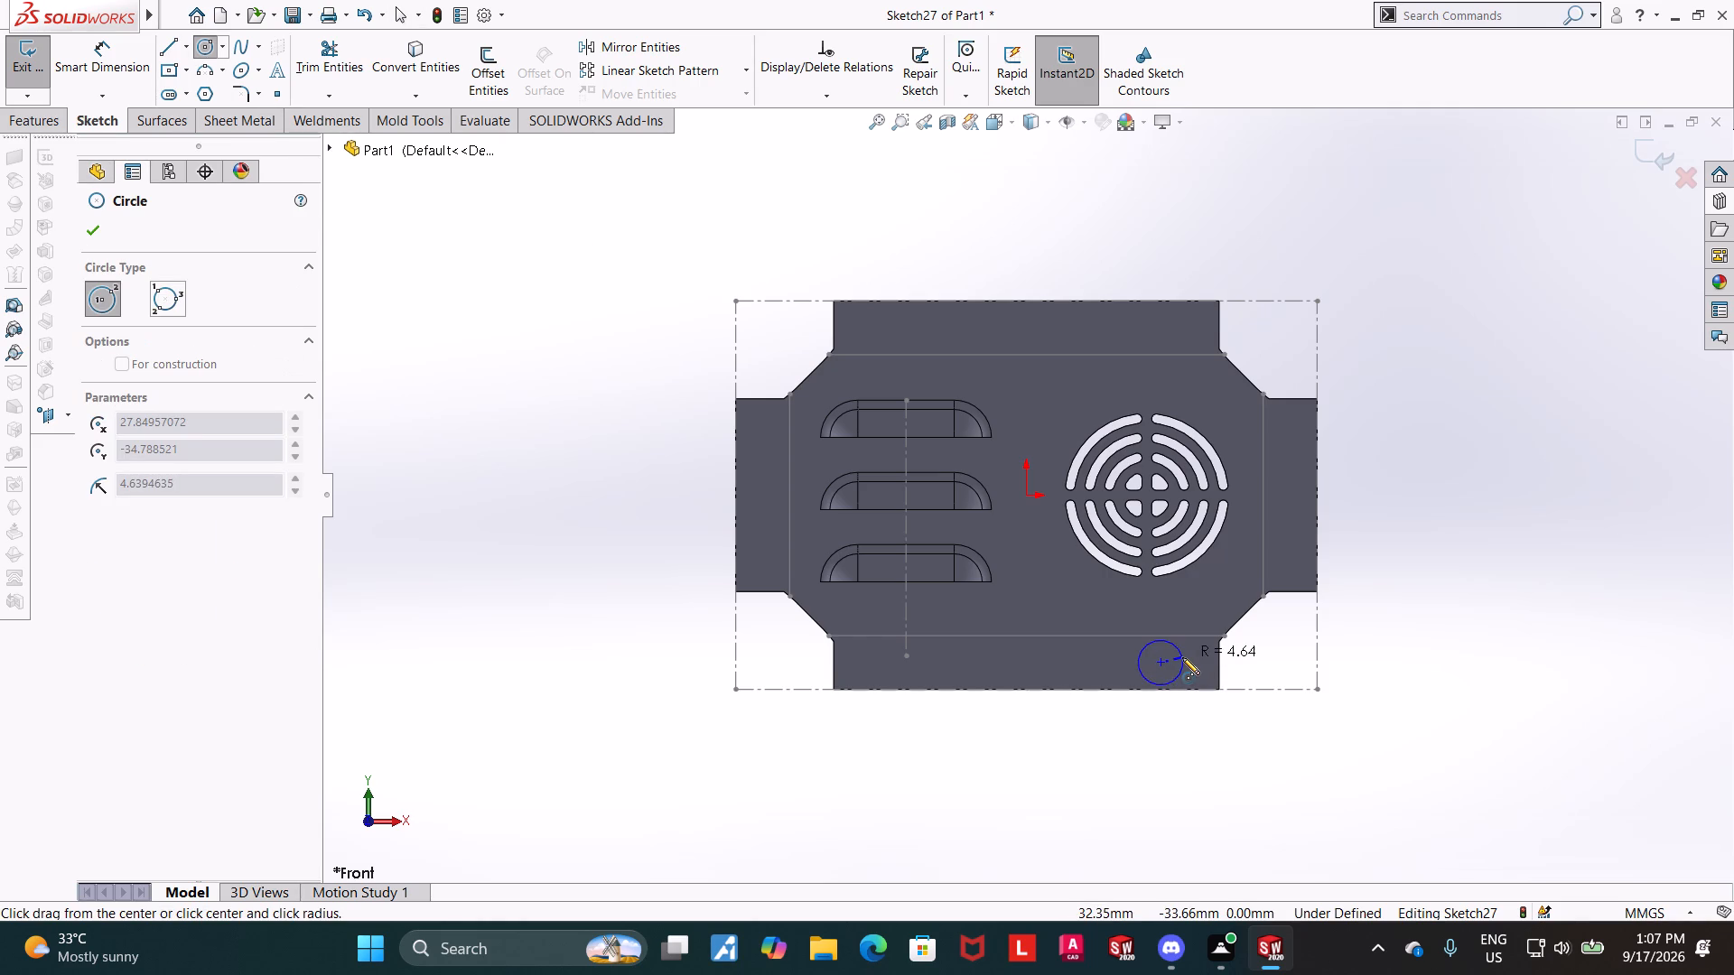
pyautogui.click(1181, 658)
pyautogui.press('Escape')
pyautogui.press('Escape')
pyautogui.press('Escape')
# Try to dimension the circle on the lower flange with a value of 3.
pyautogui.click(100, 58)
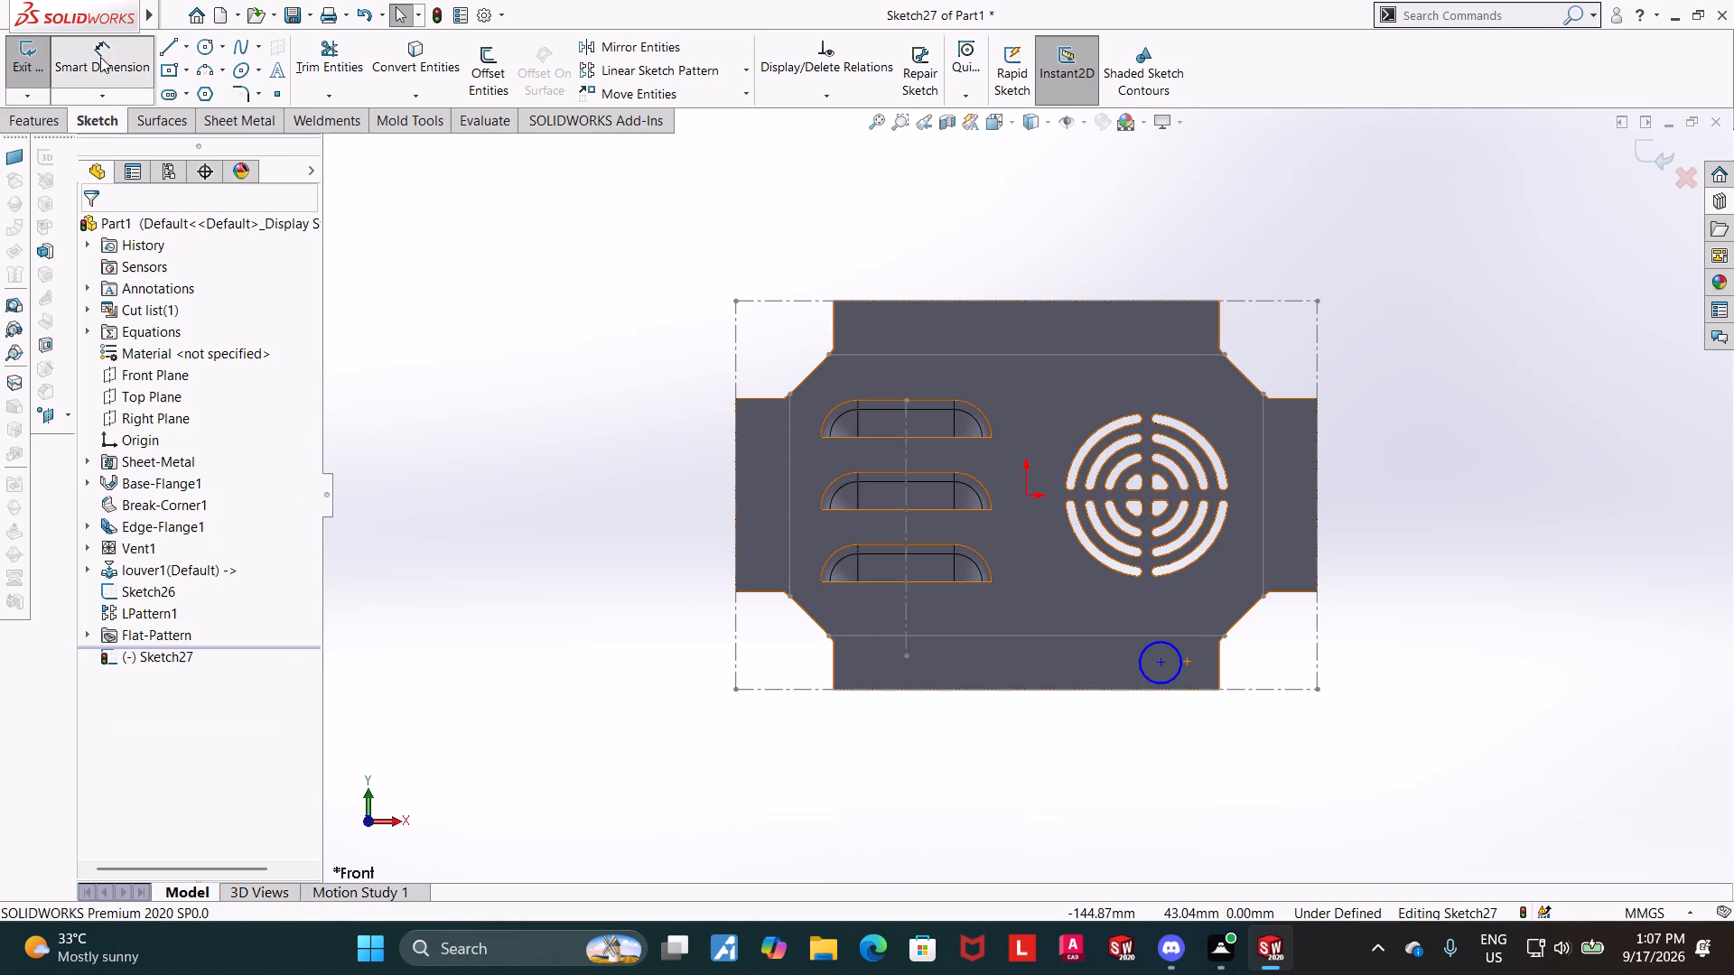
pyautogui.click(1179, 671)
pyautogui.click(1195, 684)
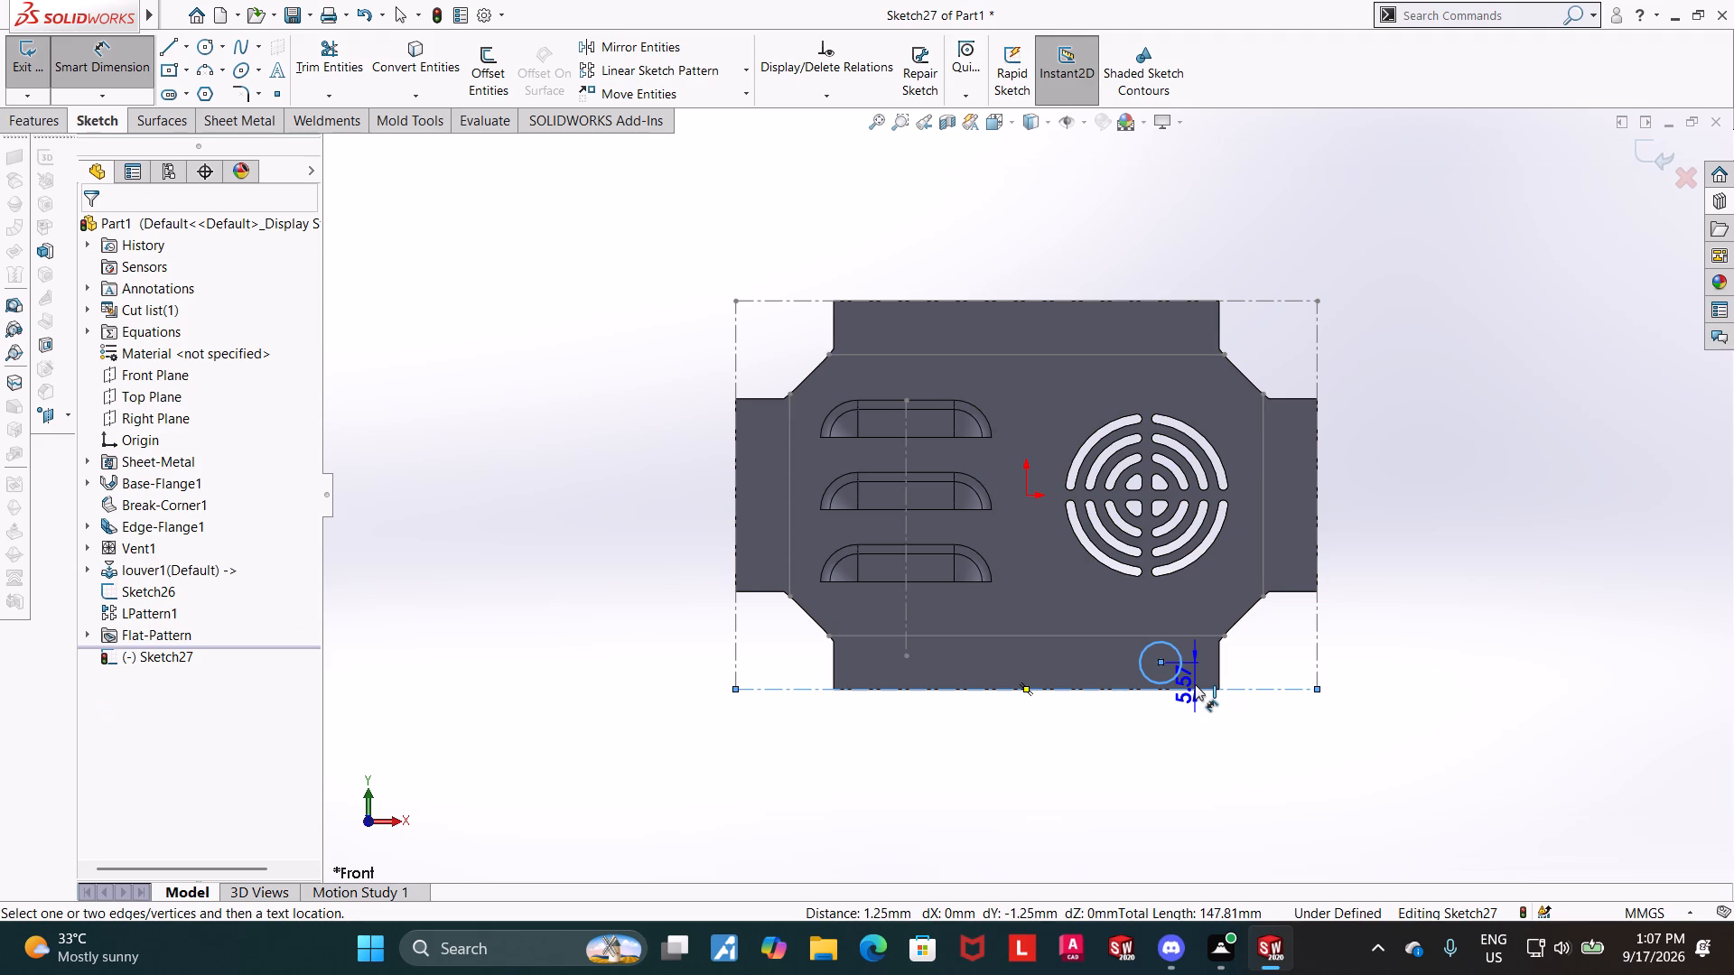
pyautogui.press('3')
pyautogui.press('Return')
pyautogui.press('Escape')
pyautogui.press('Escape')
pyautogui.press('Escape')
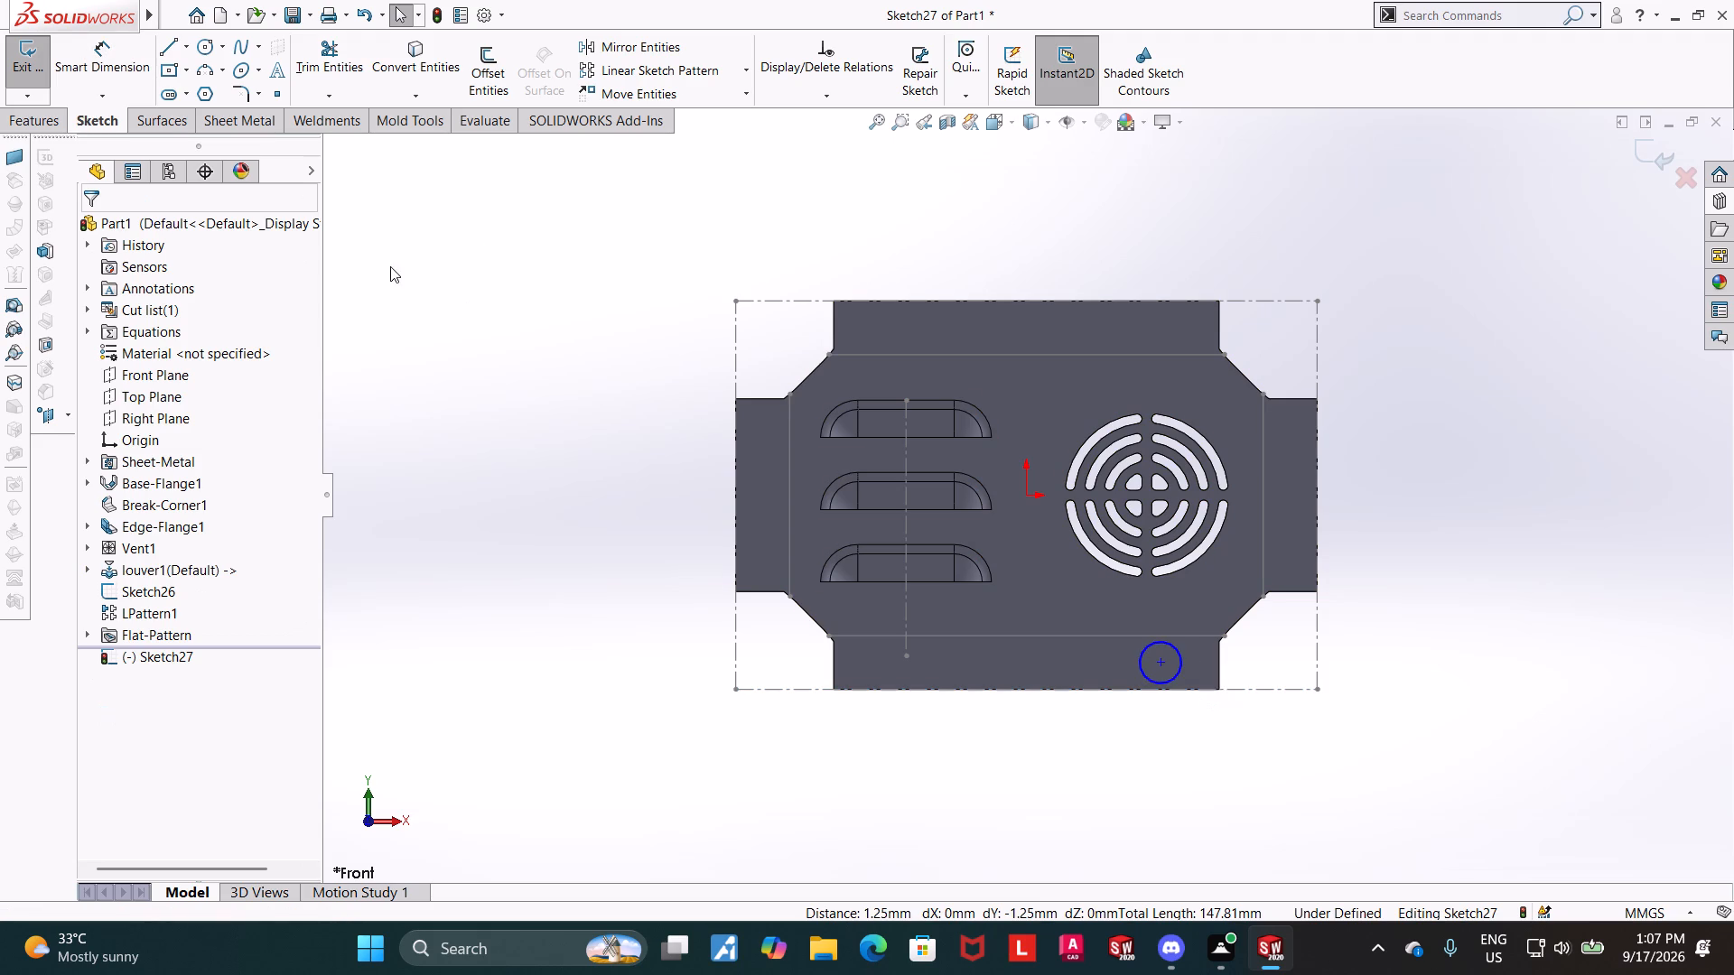
# Dimension the circle on the lower flange to a 3 mm diameter.
pyautogui.click(113, 38)
pyautogui.scroll(-2, 1224, 704)
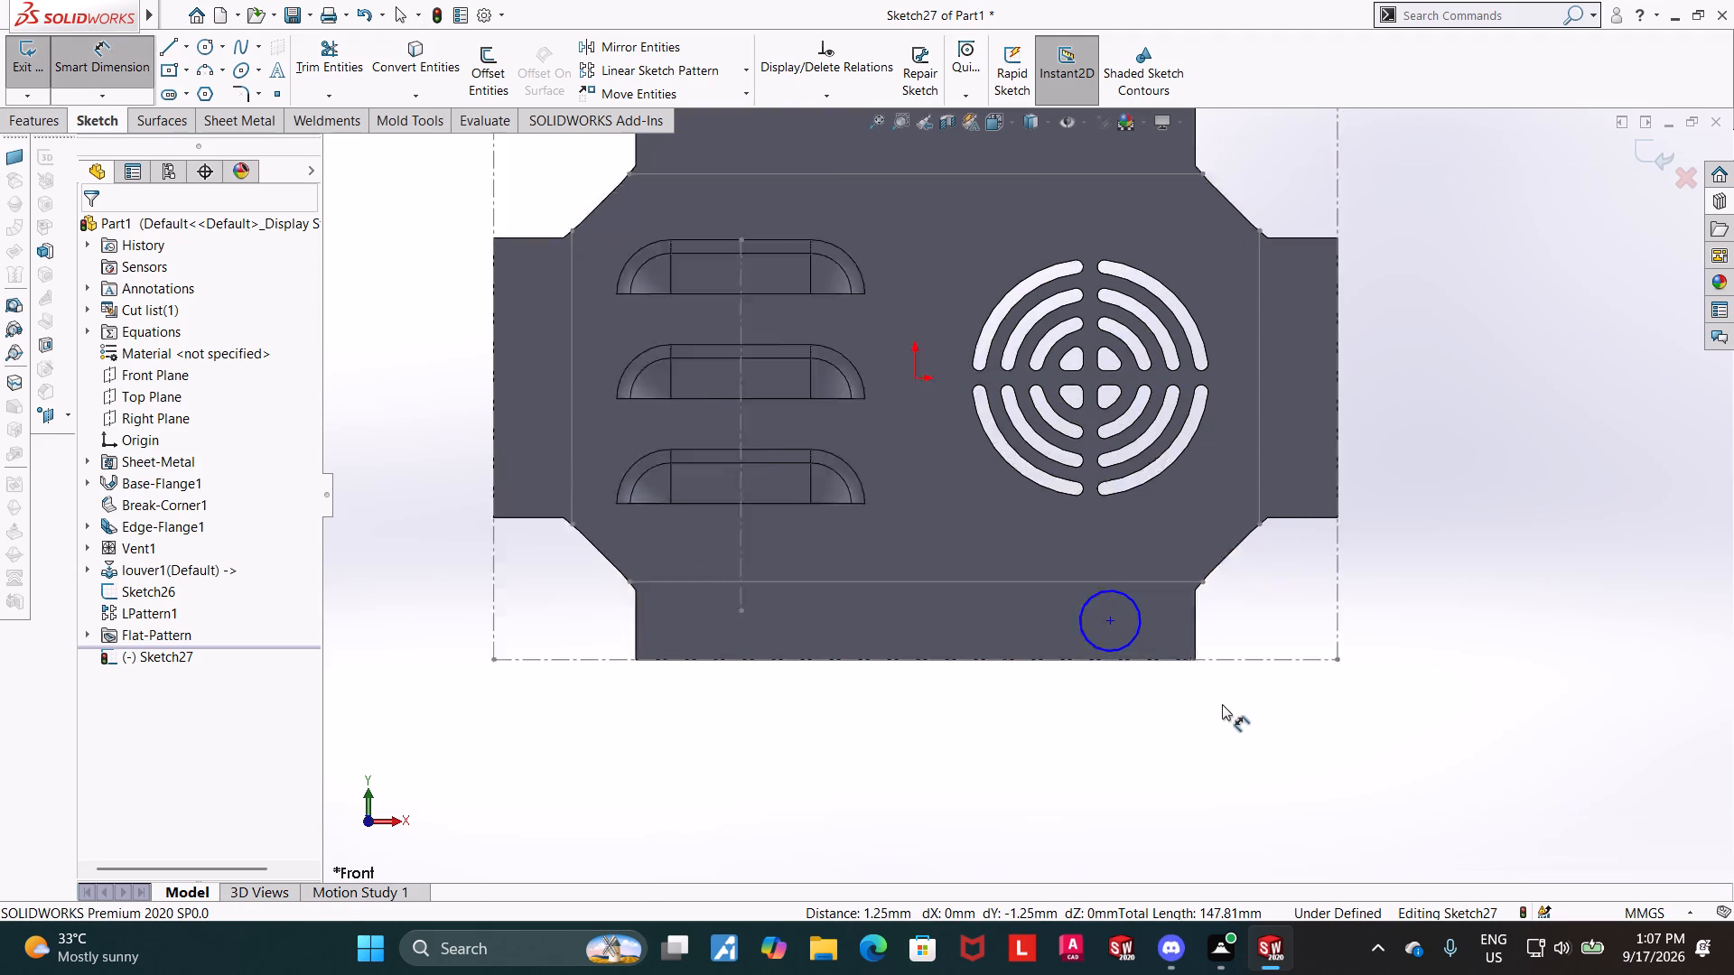
pyautogui.scroll(-1, 1222, 704)
pyautogui.click(1109, 610)
pyautogui.click(1128, 612)
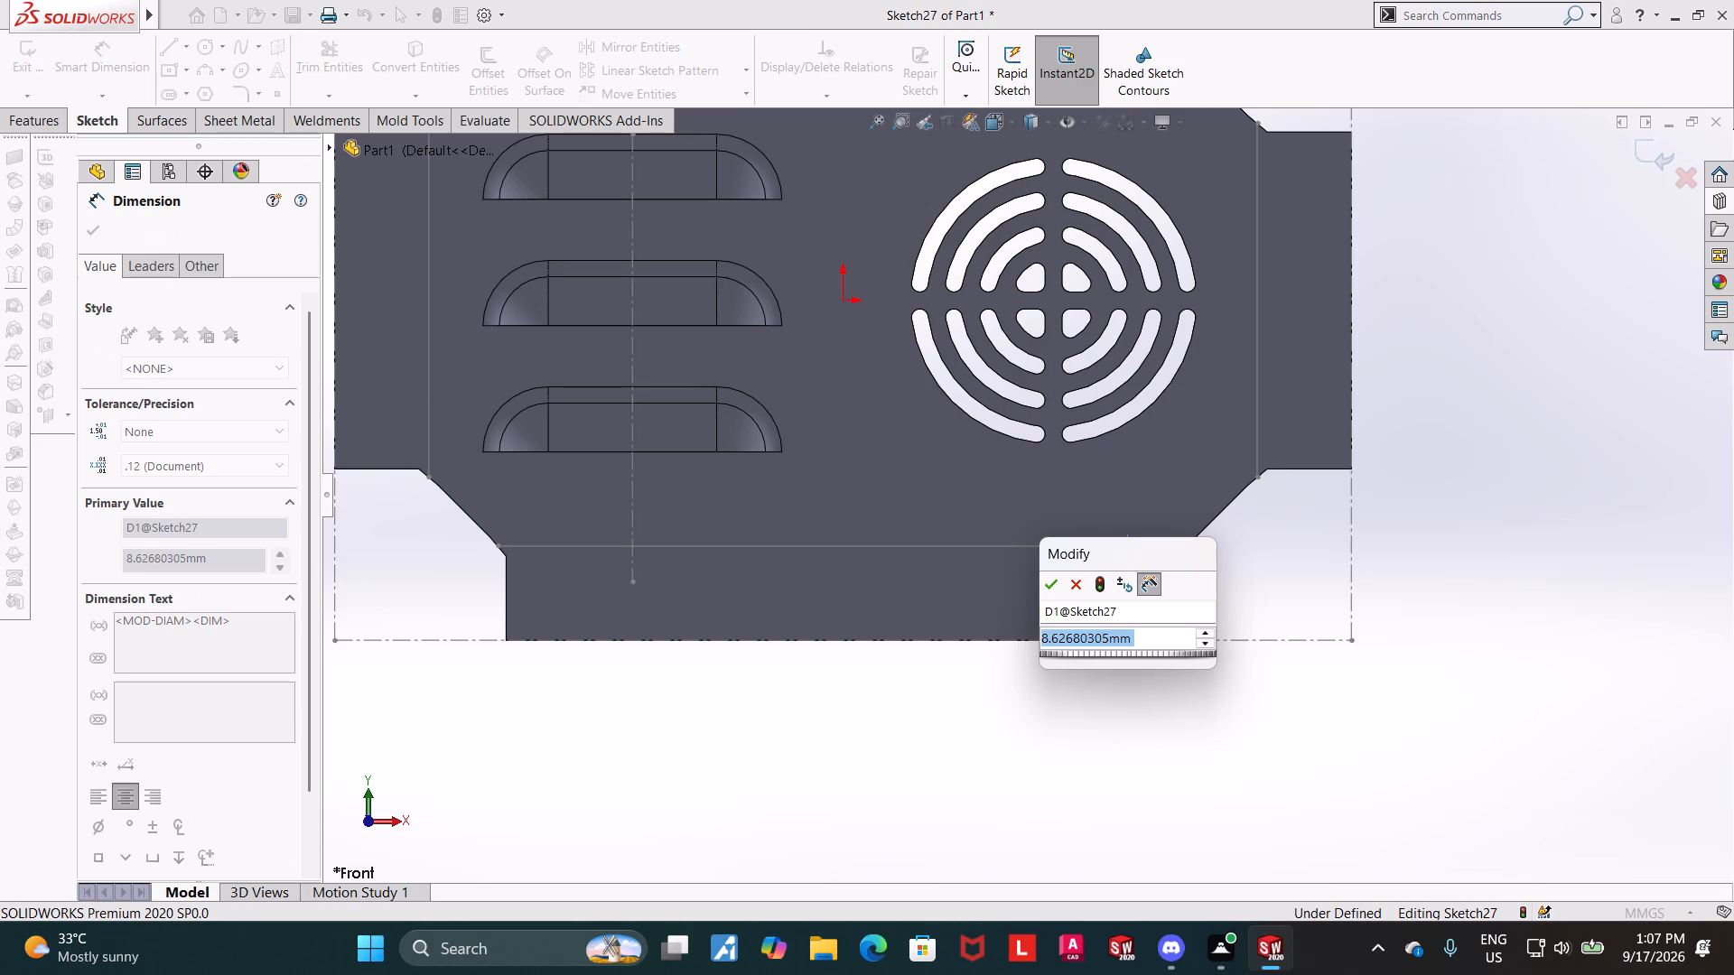
pyautogui.press('3')
pyautogui.press('Return')
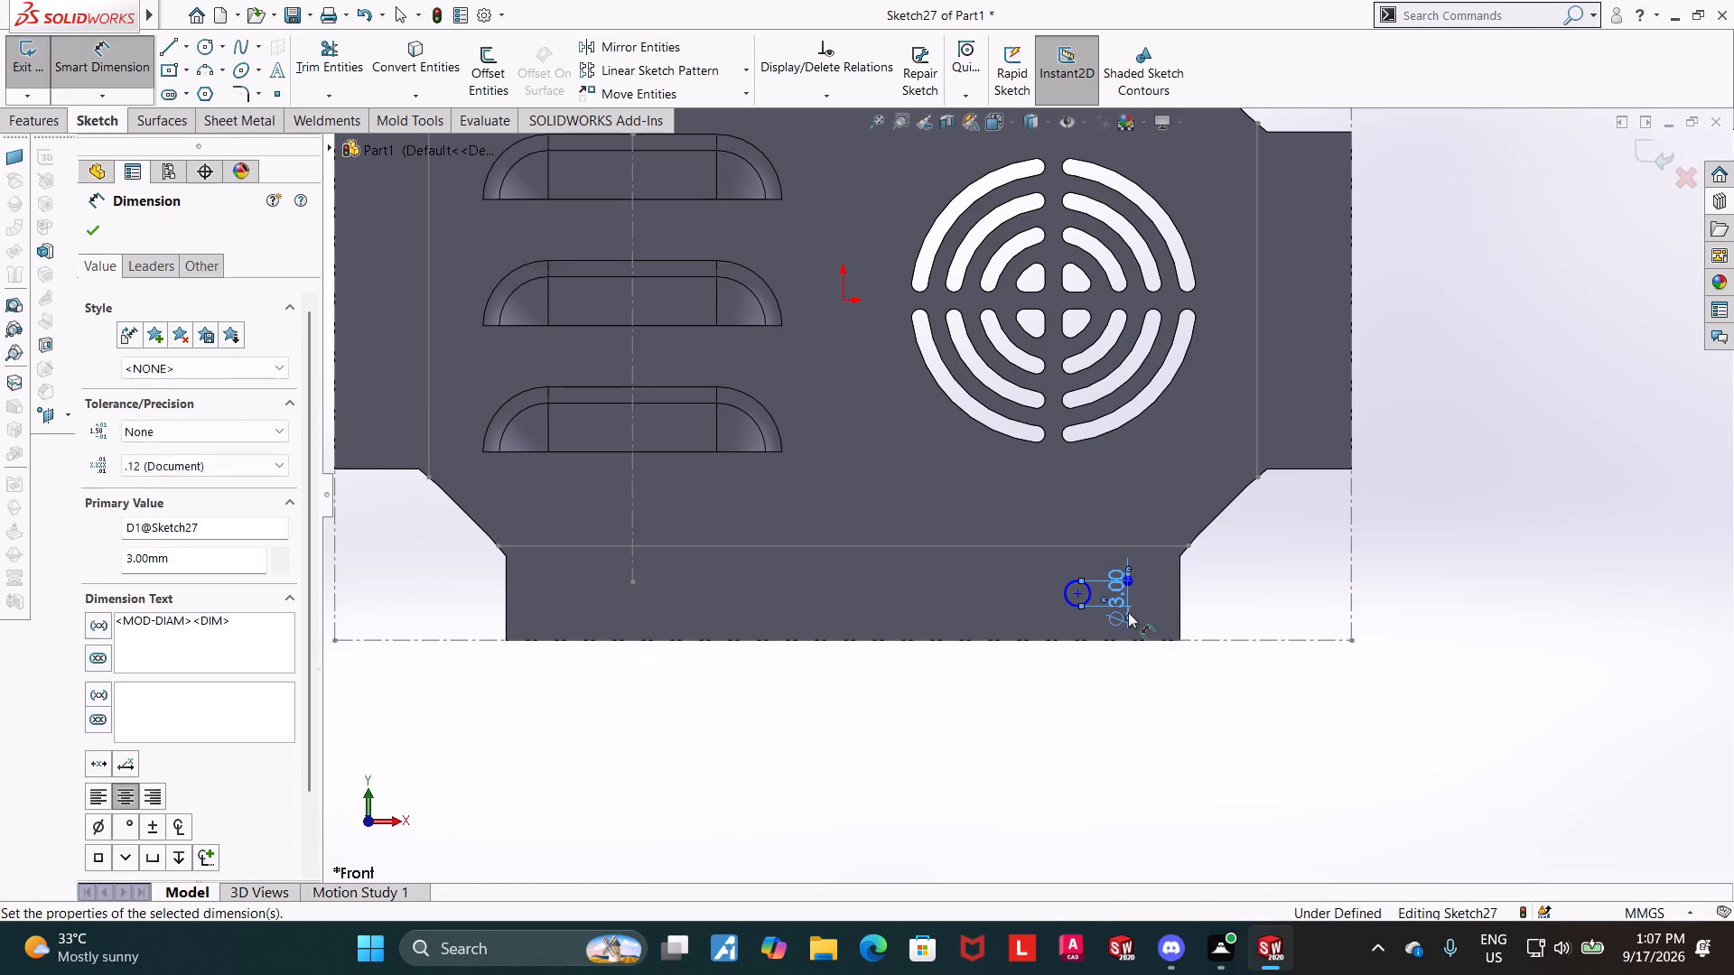
pyautogui.press('Escape')
# Dimension the circle's centre 5 mm above the lower flange's outer edge.
pyautogui.click(131, 45)
pyautogui.scroll(-2, 1045, 631)
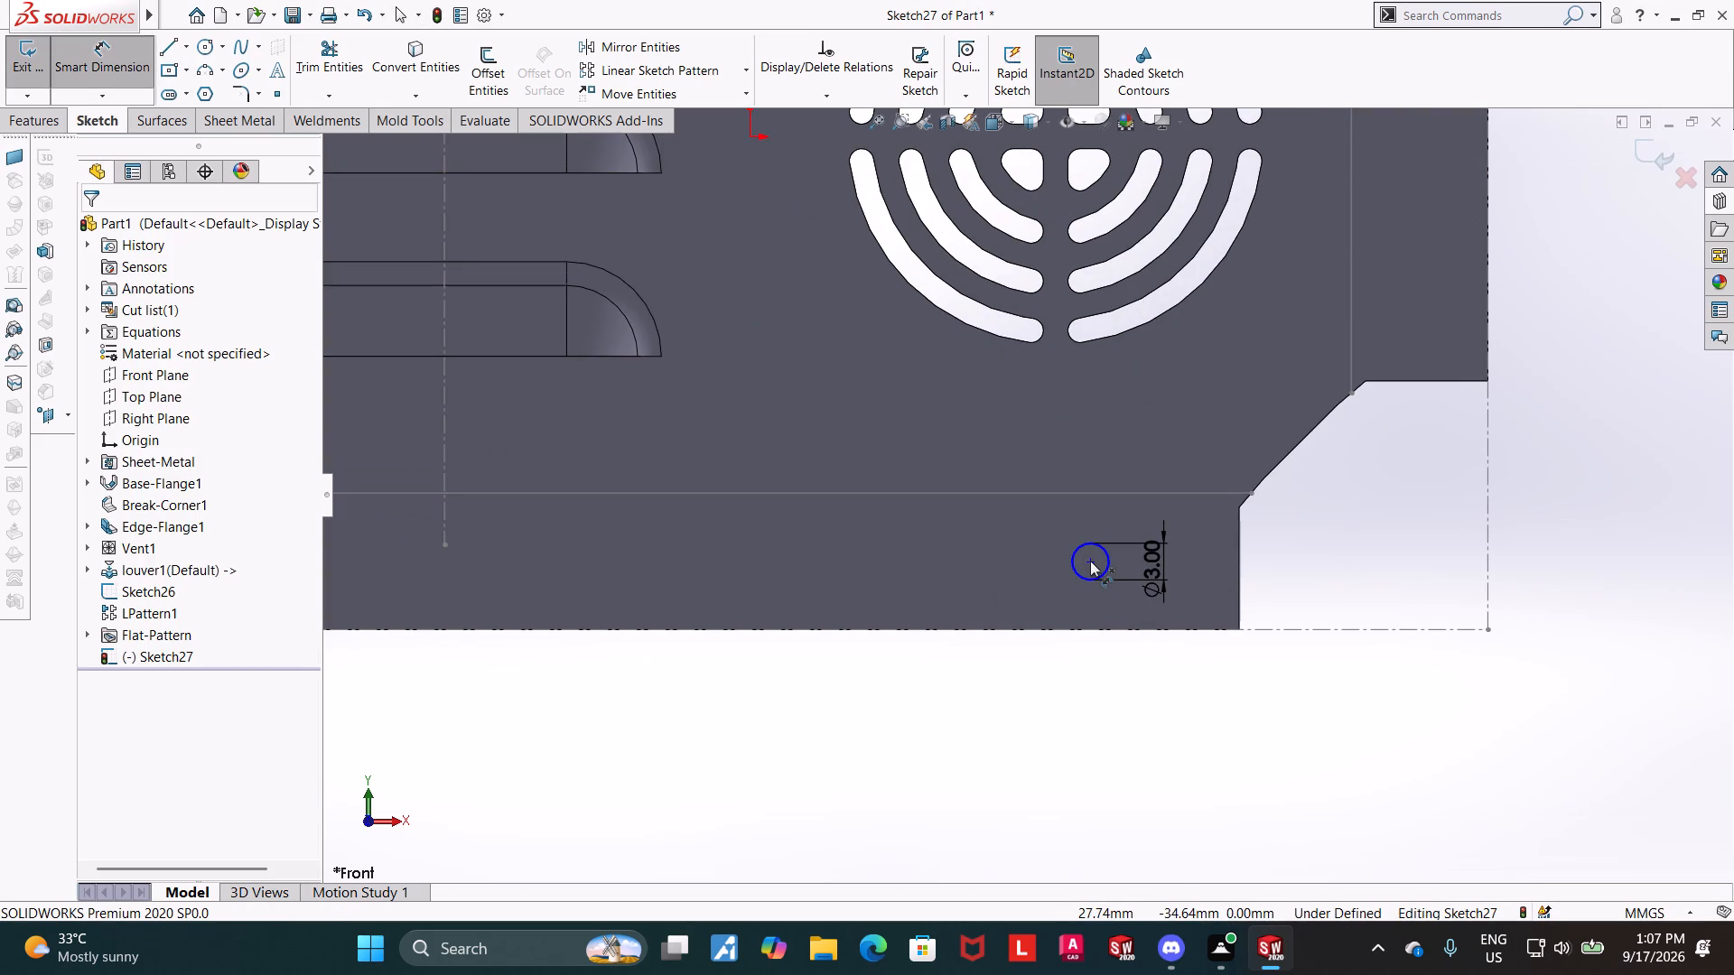
pyautogui.scroll(-5, 1116, 564)
pyautogui.click(1016, 529)
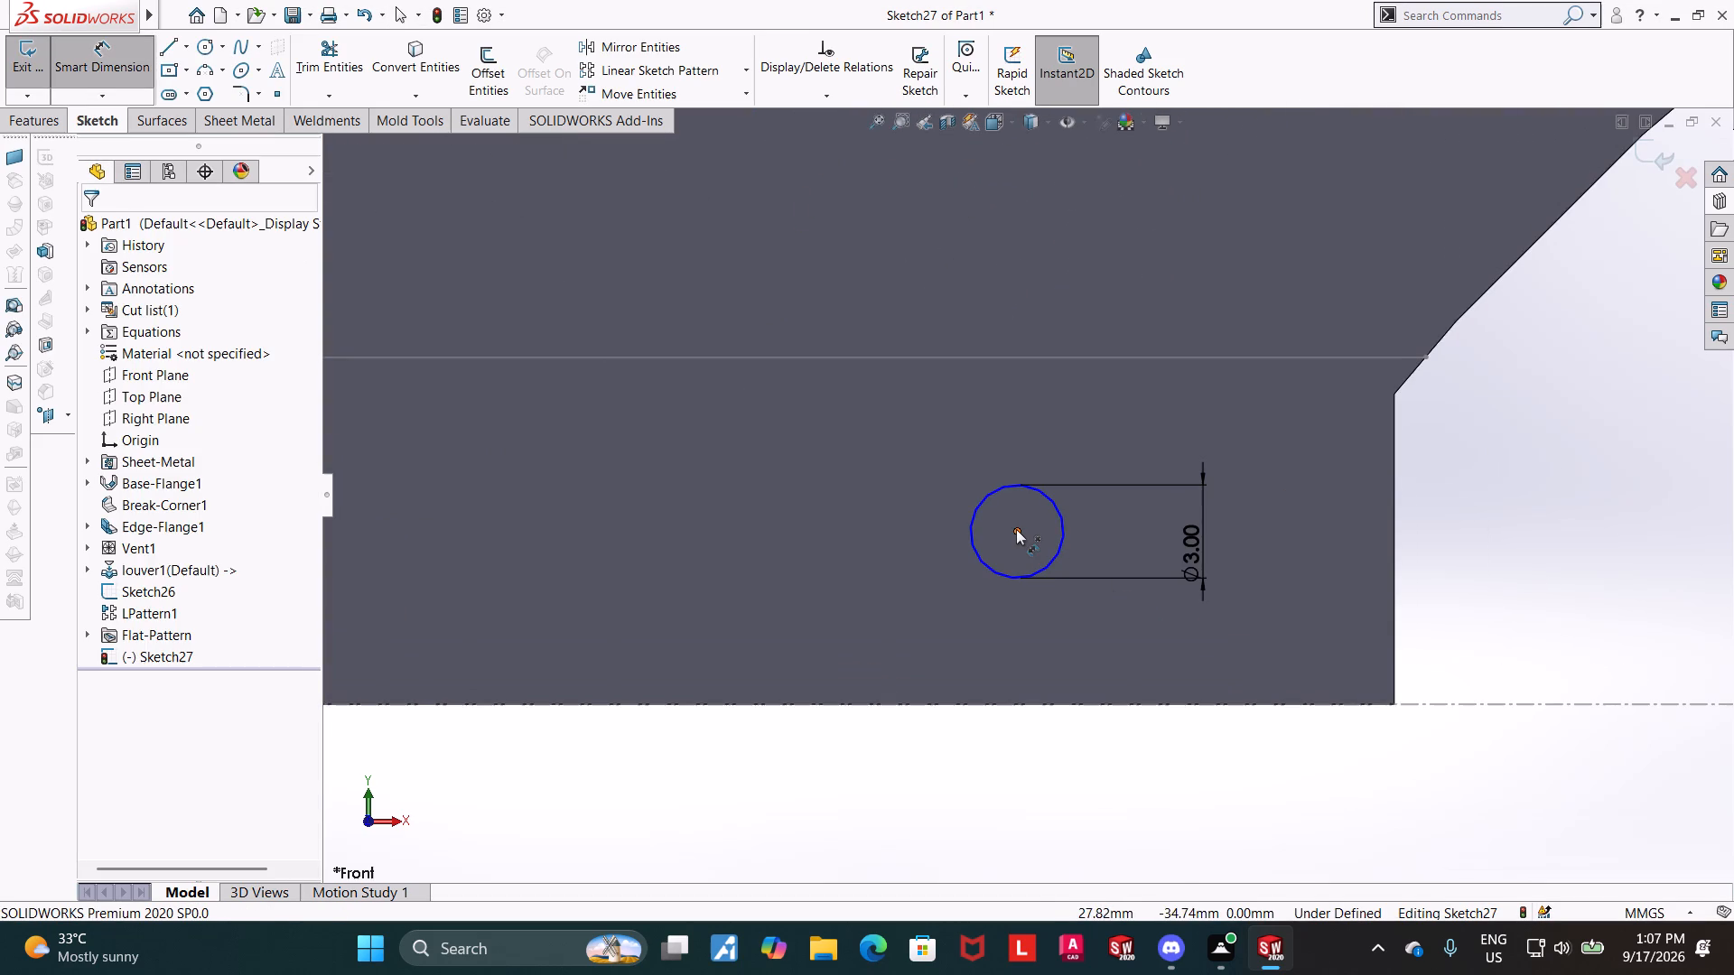
pyautogui.click(1106, 703)
pyautogui.click(1461, 631)
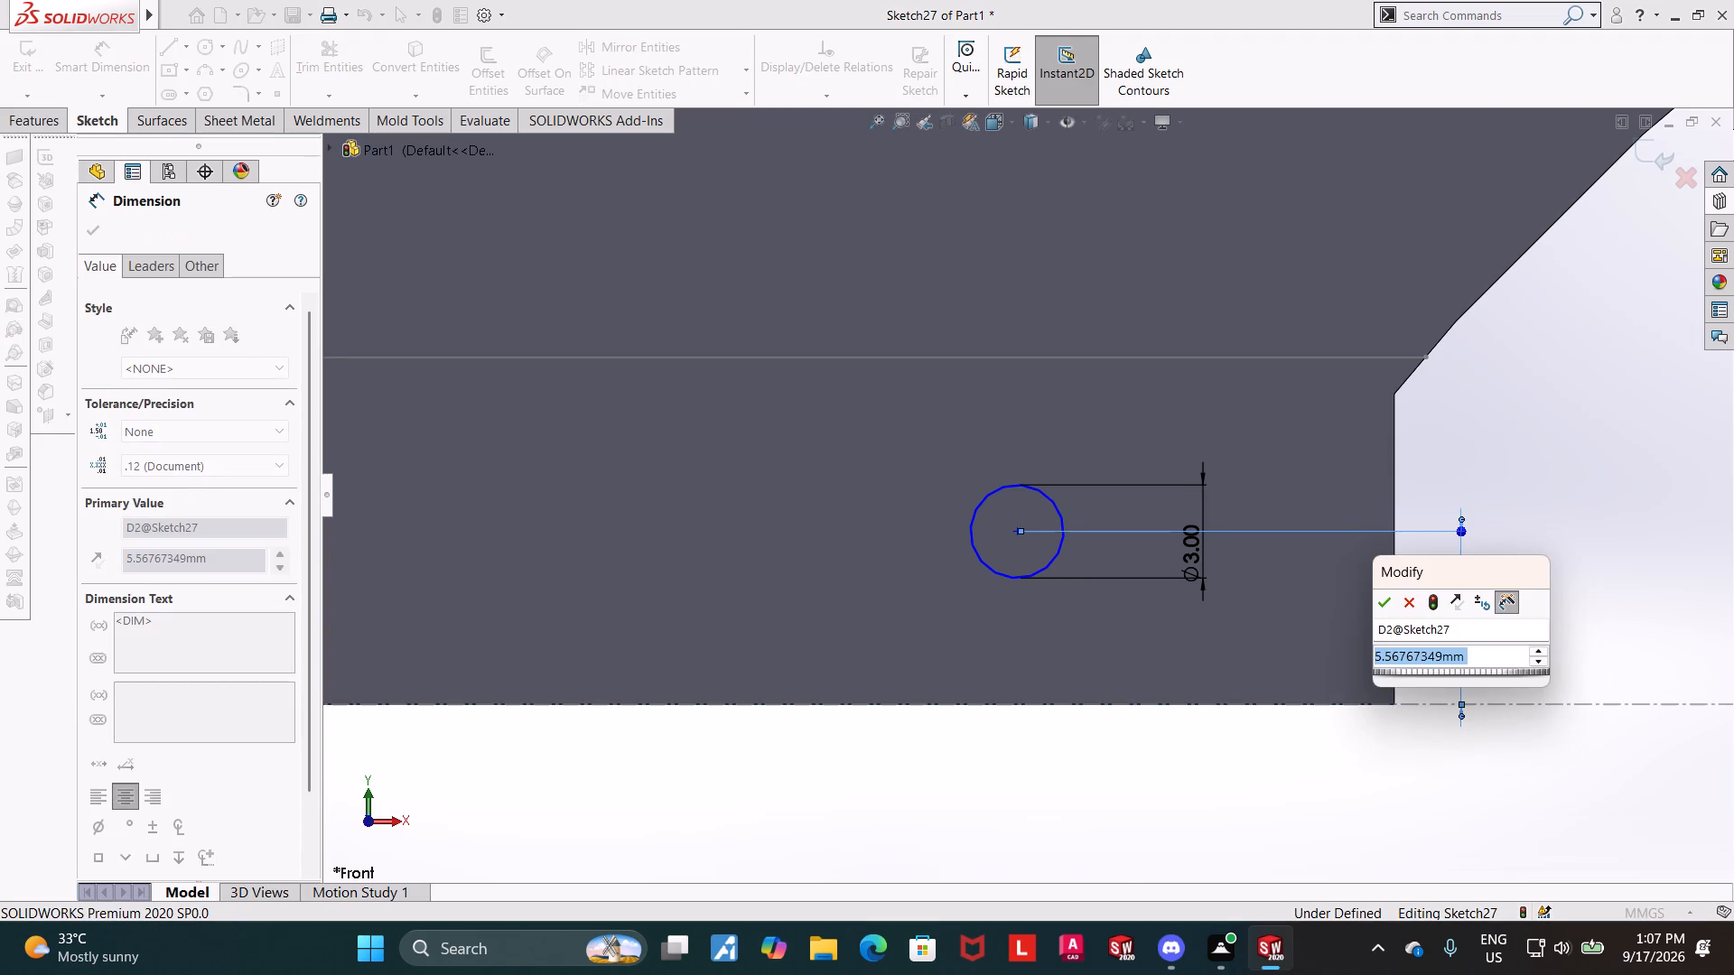
pyautogui.press('5')
pyautogui.press('Return')
pyautogui.press('Escape')
pyautogui.press('Escape')
# Dimension the circle's centre 7 mm from the lower flange's right end edge.
pyautogui.click(114, 66)
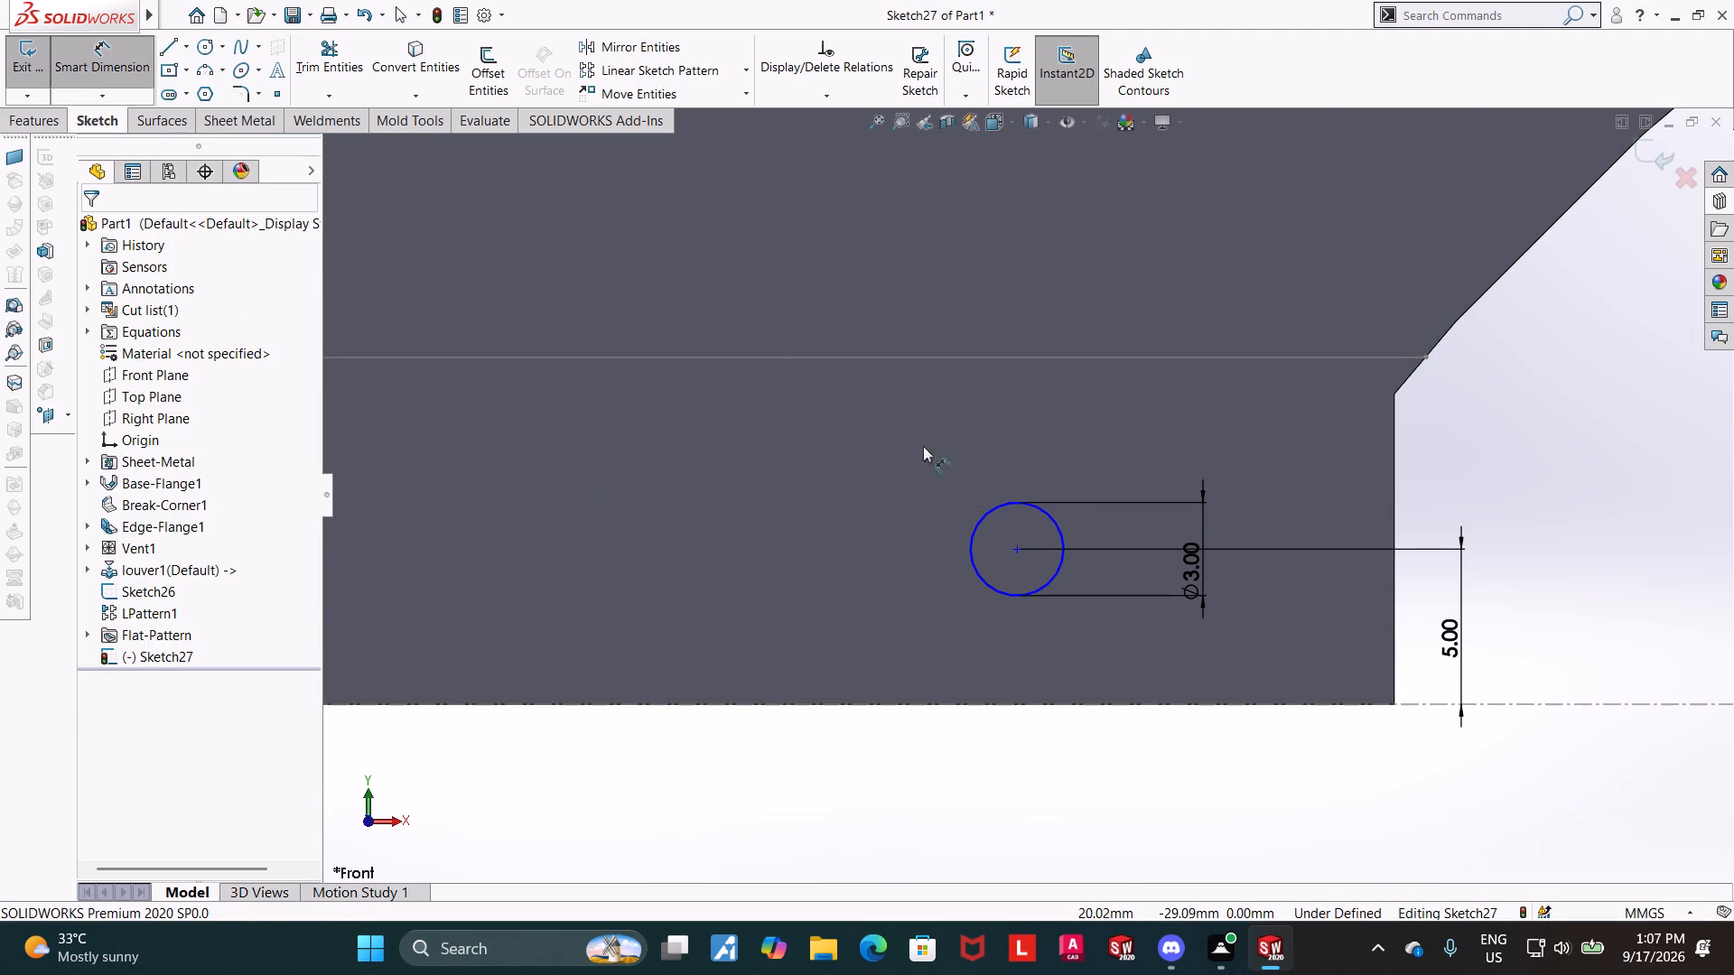
pyautogui.click(1014, 547)
pyautogui.click(1394, 510)
pyautogui.click(1261, 781)
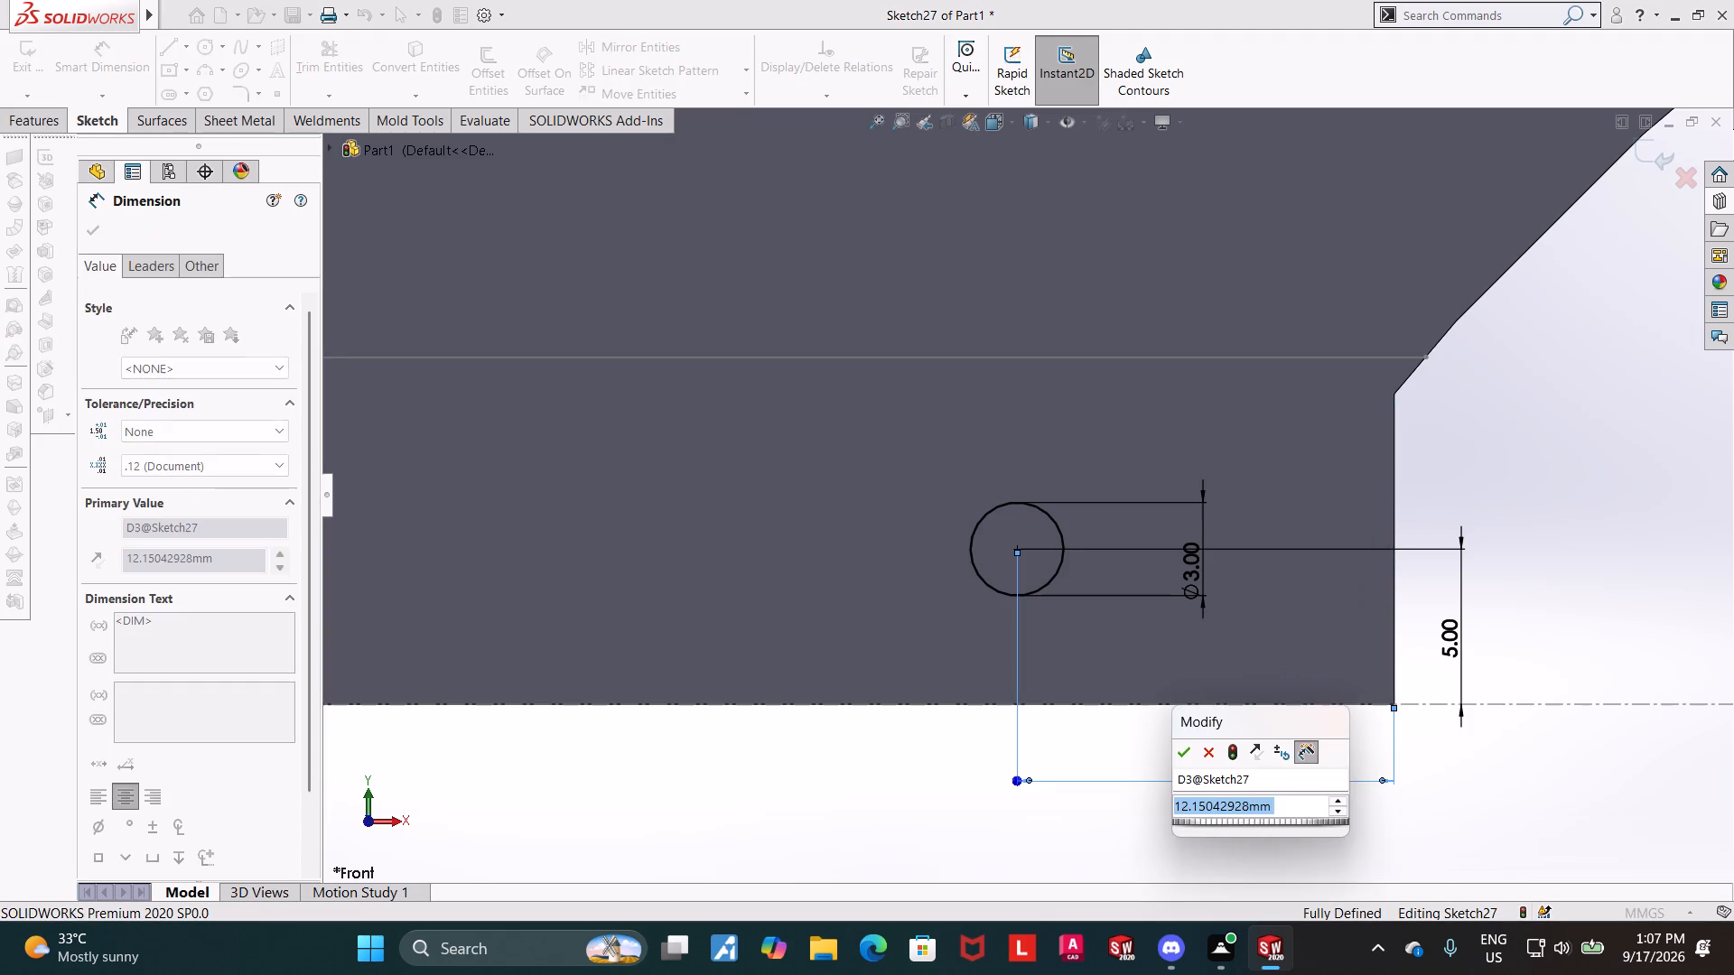
pyautogui.press('7')
pyautogui.press('Return')
pyautogui.press('Escape')
pyautogui.press('Escape')
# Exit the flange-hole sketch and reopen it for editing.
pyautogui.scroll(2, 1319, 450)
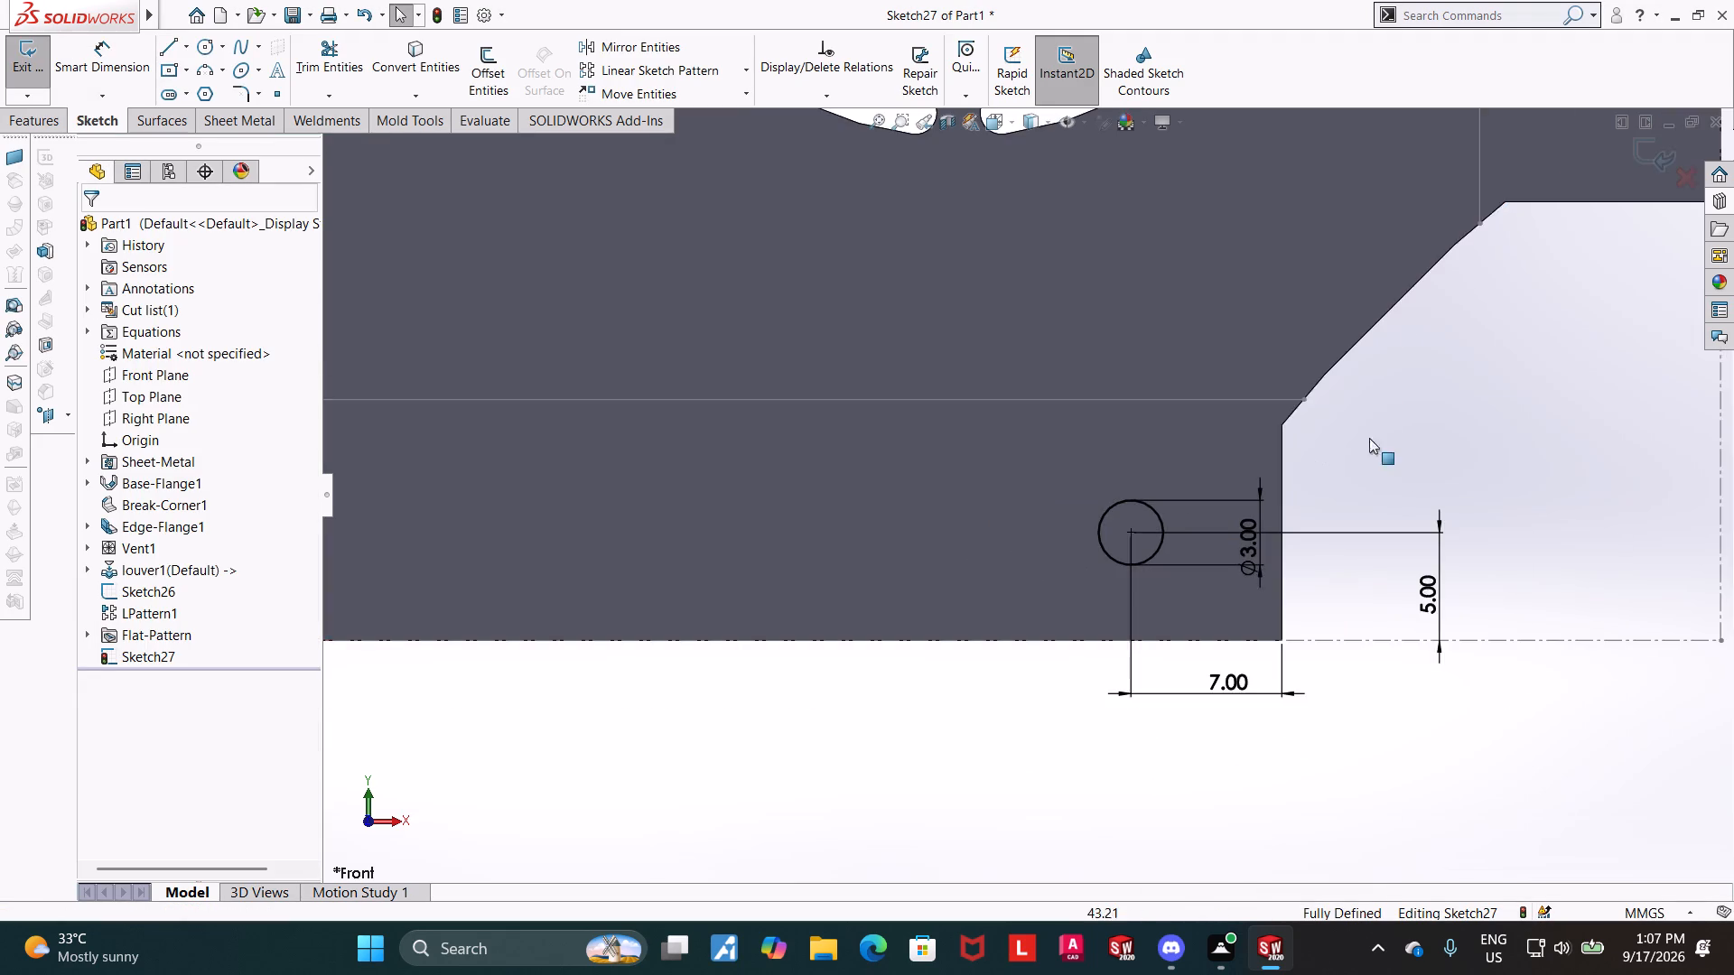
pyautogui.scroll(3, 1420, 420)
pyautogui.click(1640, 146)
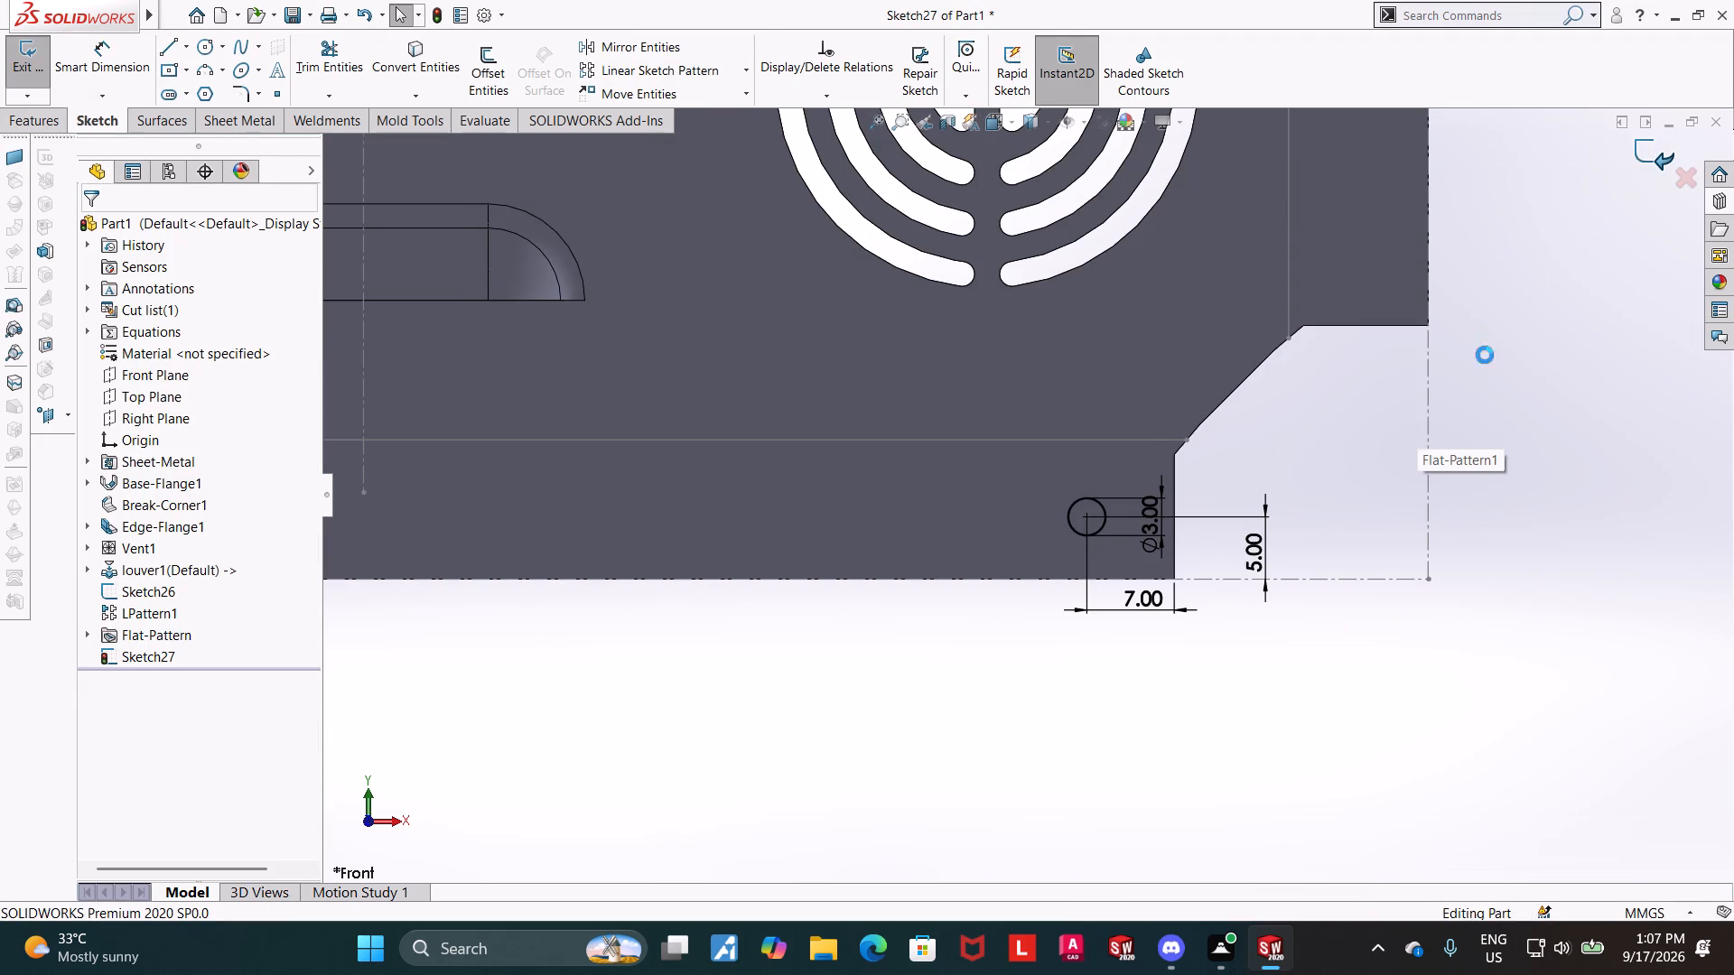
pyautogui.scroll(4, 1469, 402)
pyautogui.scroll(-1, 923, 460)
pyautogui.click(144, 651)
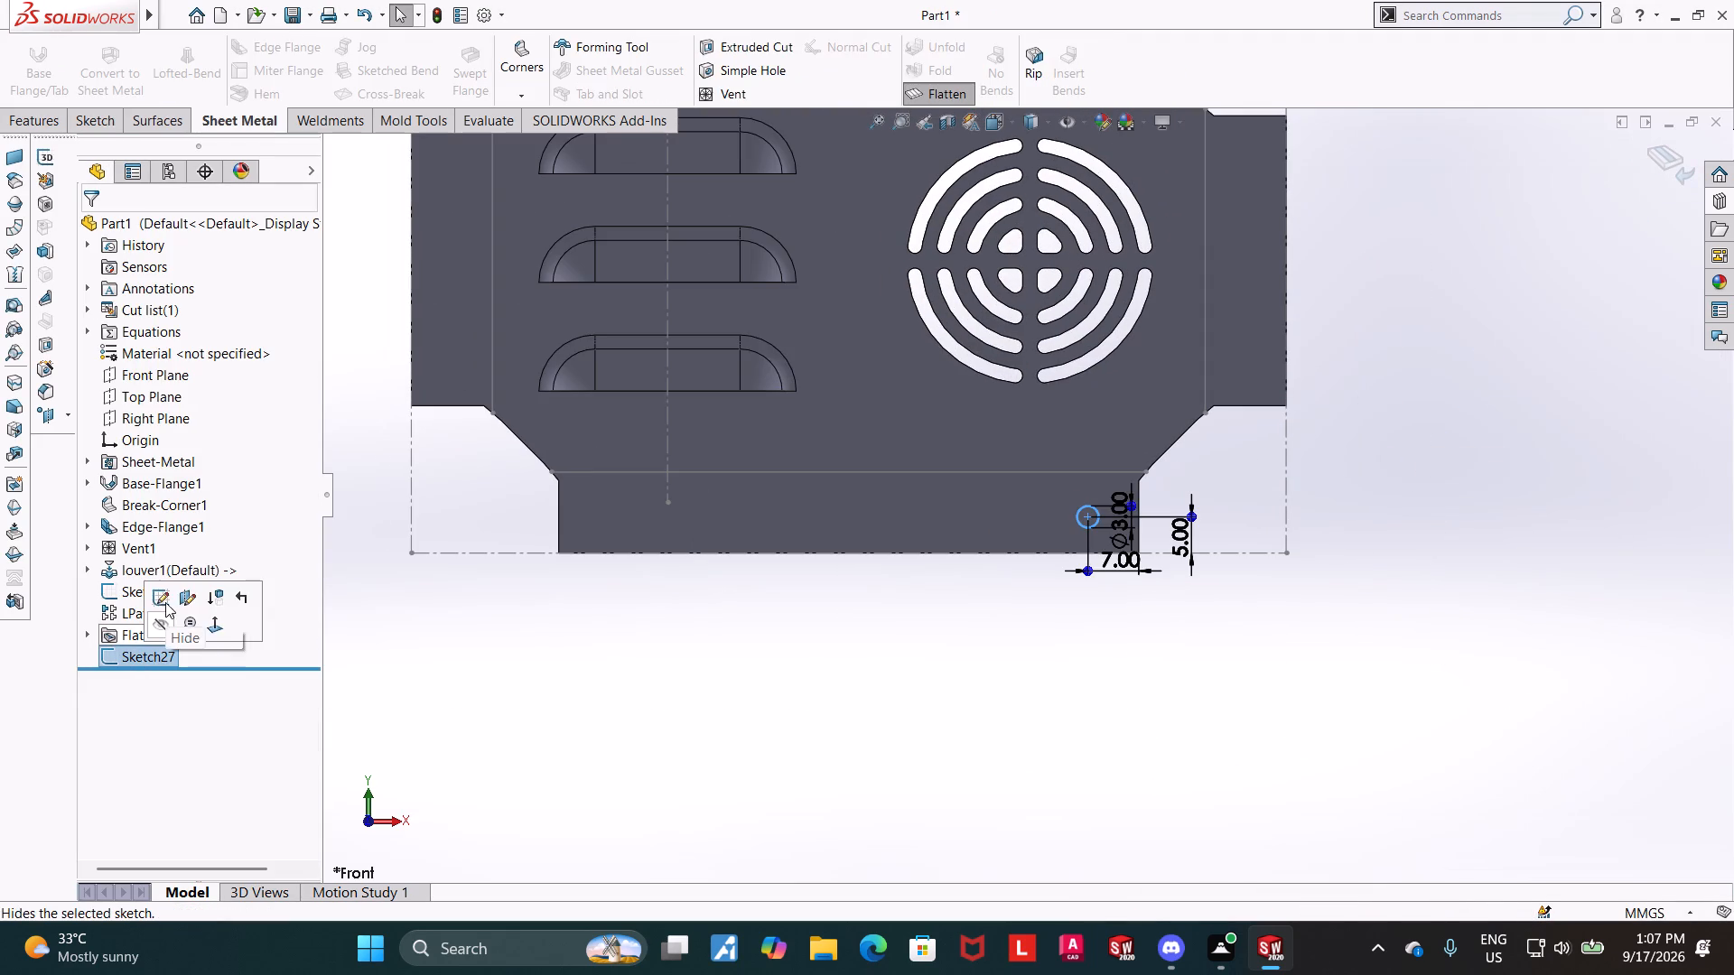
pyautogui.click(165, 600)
# Draw a vertical centerline in line with the origin, extending beyond the upper and lower flanges of the flat pattern.
pyautogui.scroll(2, 894, 630)
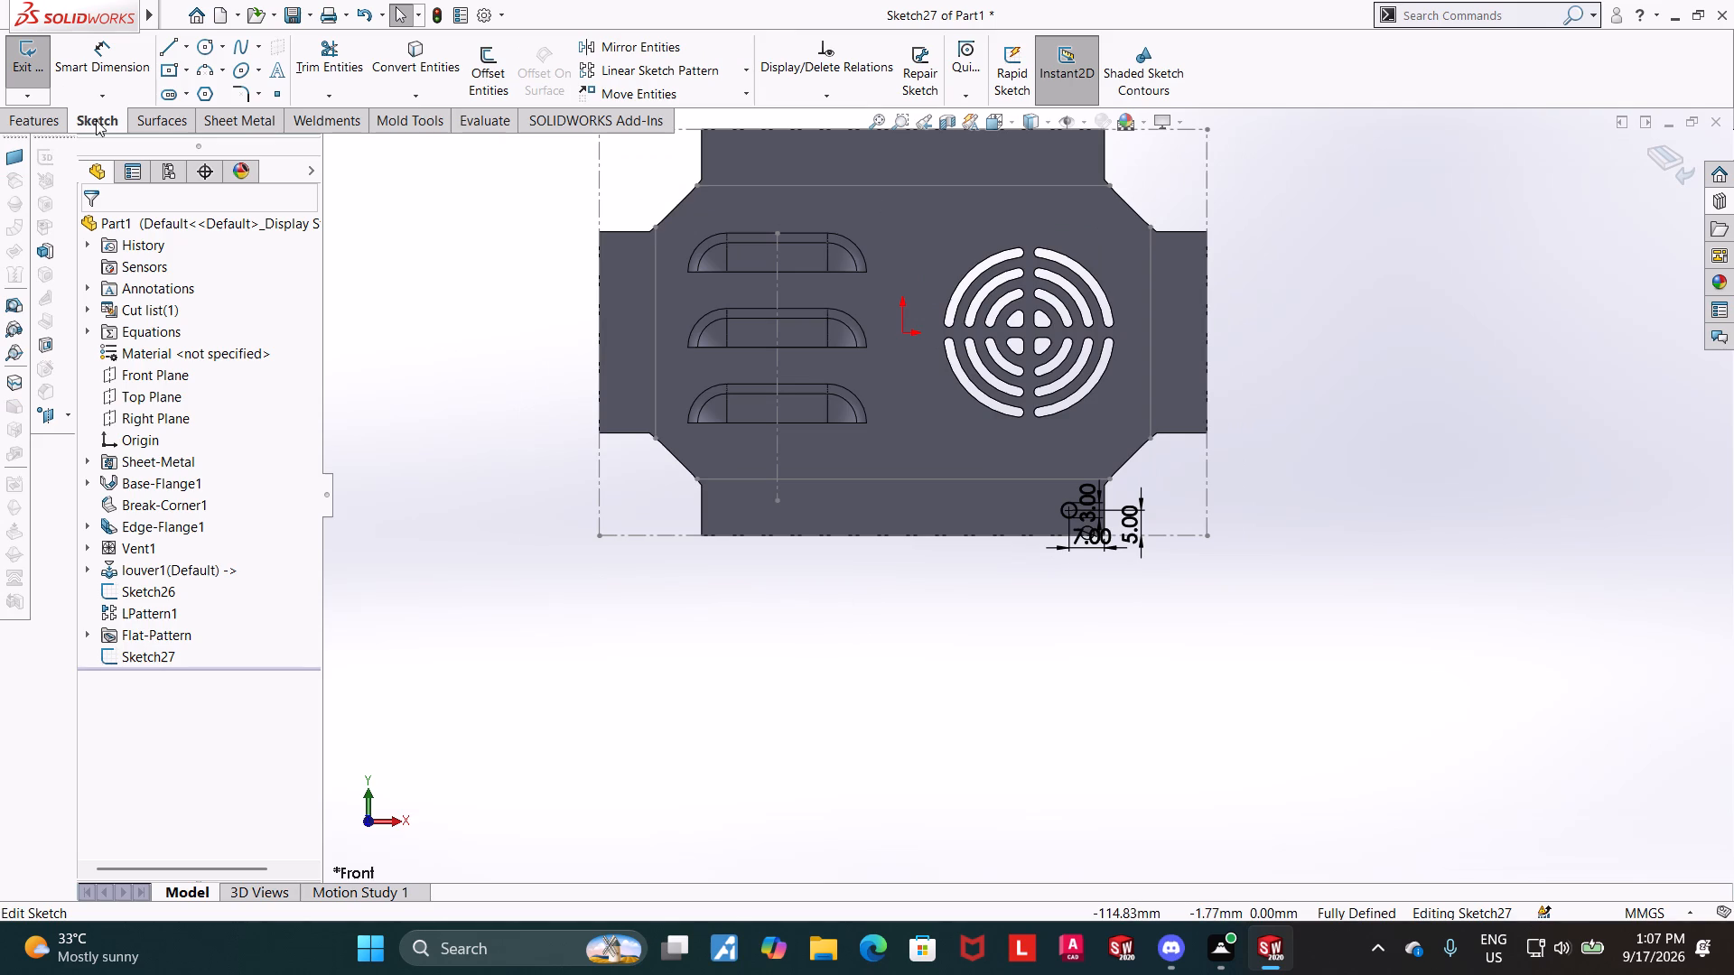
pyautogui.click(189, 42)
pyautogui.click(183, 85)
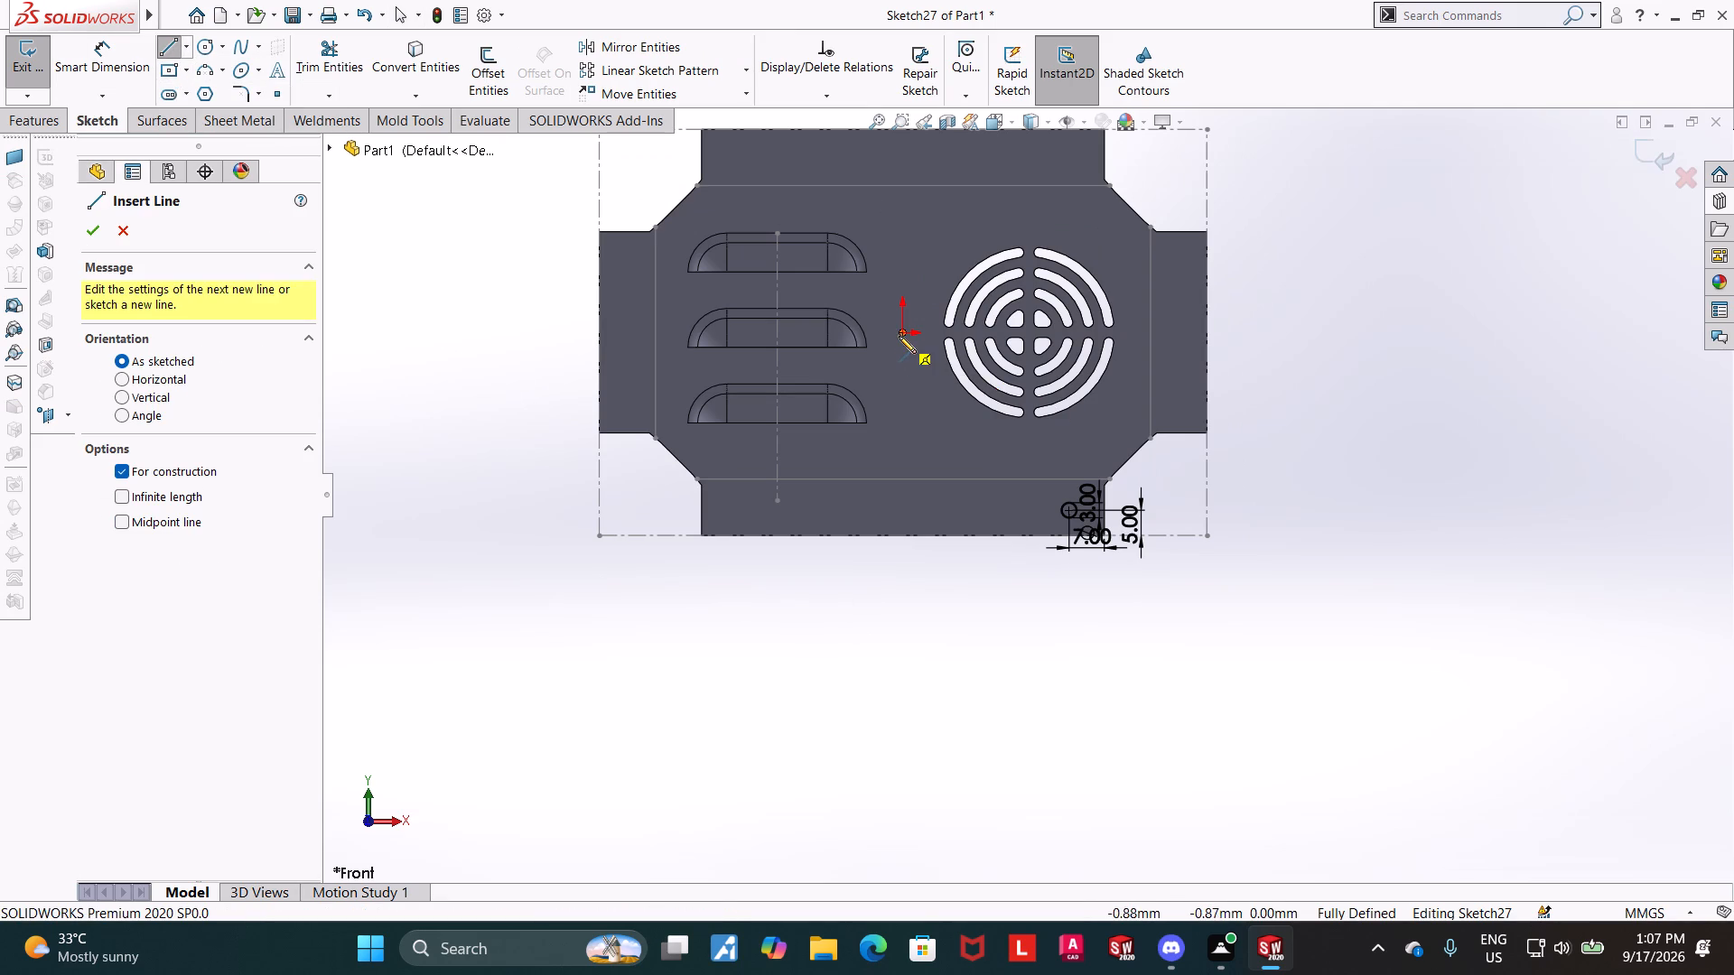
pyautogui.scroll(3, 900, 337)
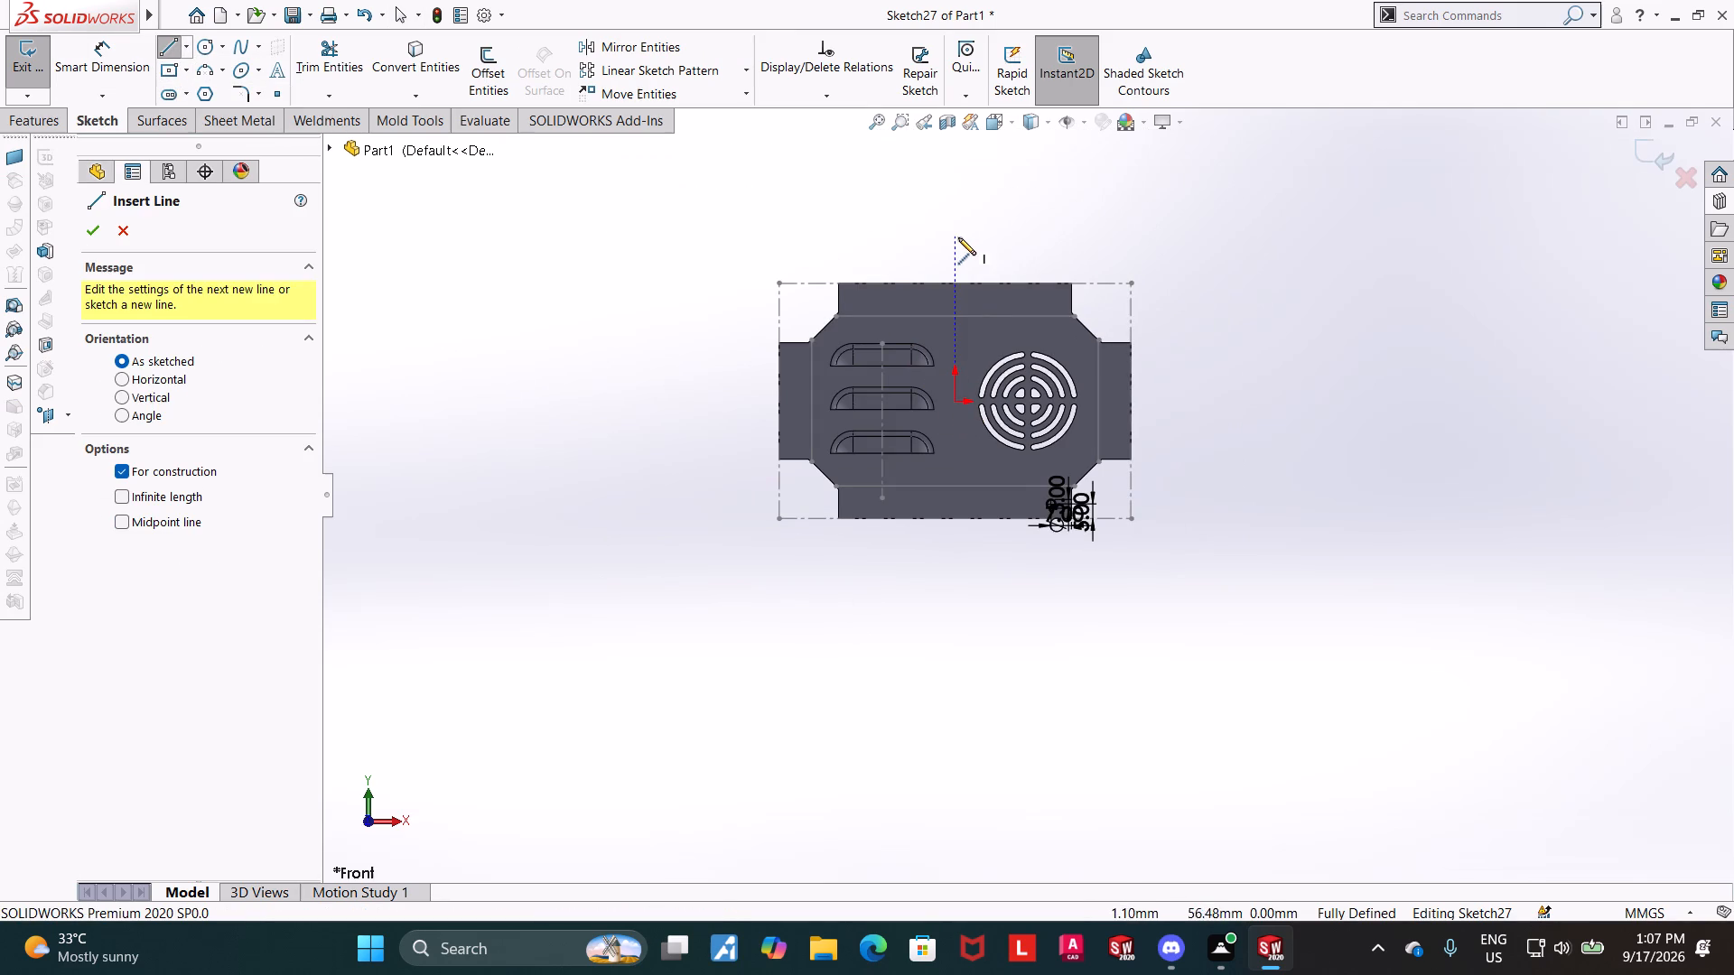
pyautogui.click(956, 240)
pyautogui.click(953, 611)
pyautogui.press('Escape')
pyautogui.press('Escape')
pyautogui.press('Escape')
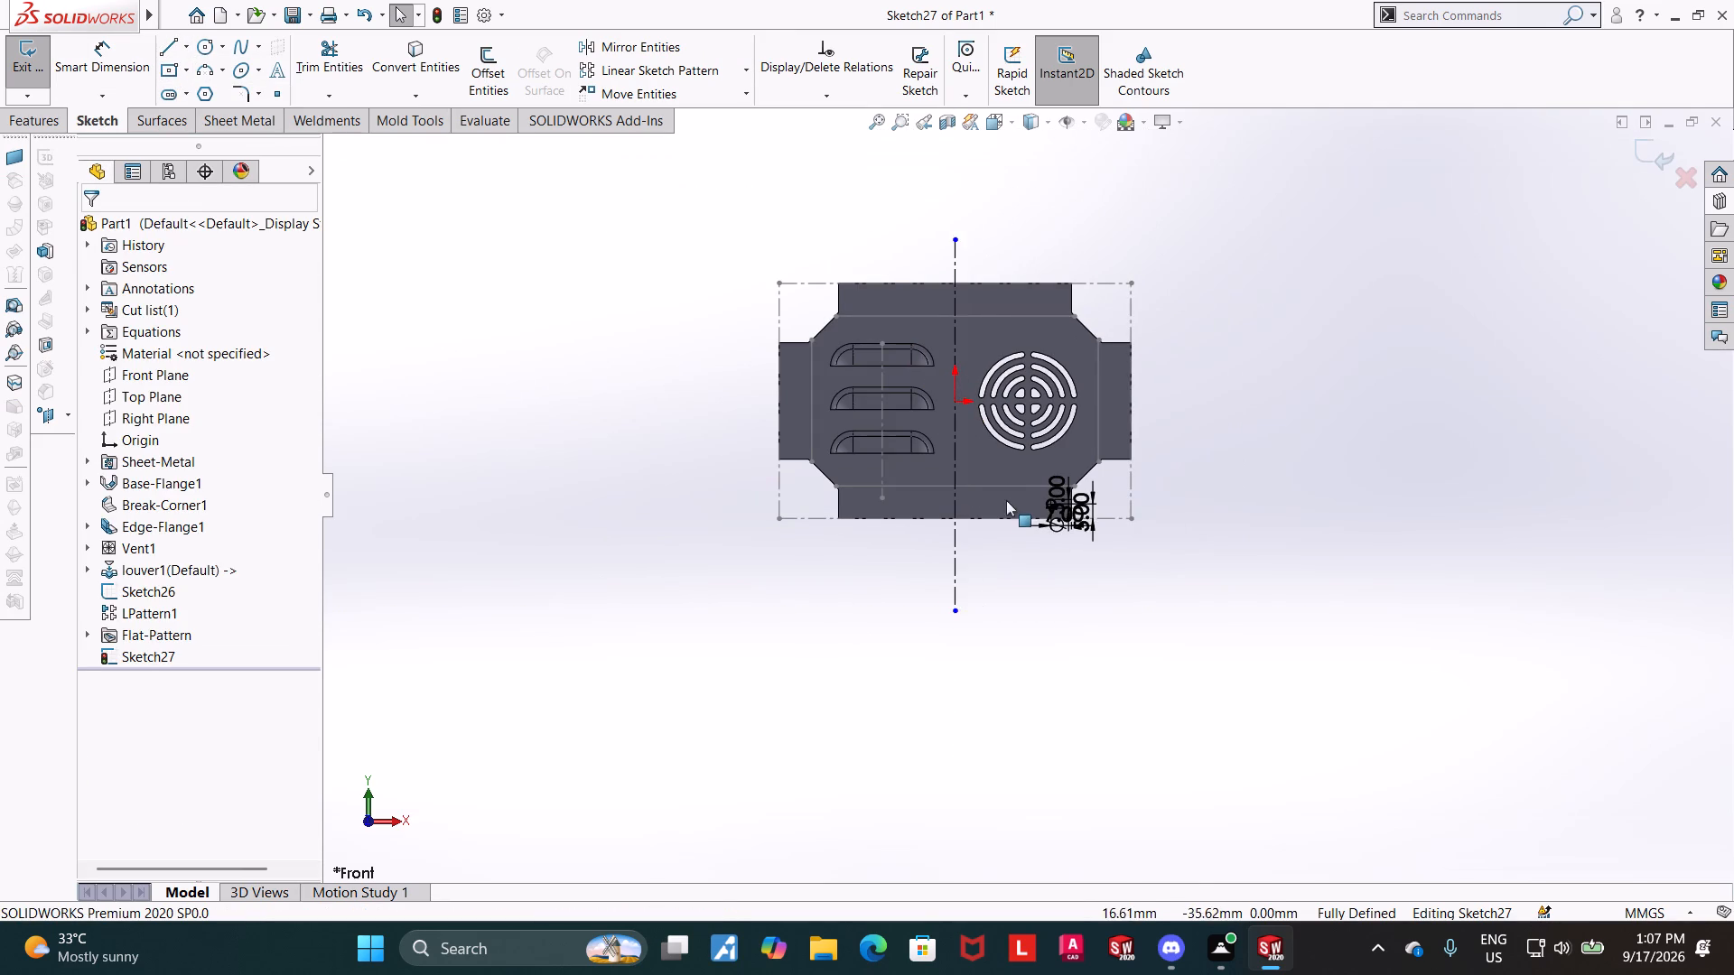
# Mirror the 3 mm circle on the lower flange about the vertical centerline, keeping the original.
pyautogui.scroll(-5, 1006, 499)
pyautogui.scroll(-2, 1105, 570)
pyautogui.scroll(2, 831, 303)
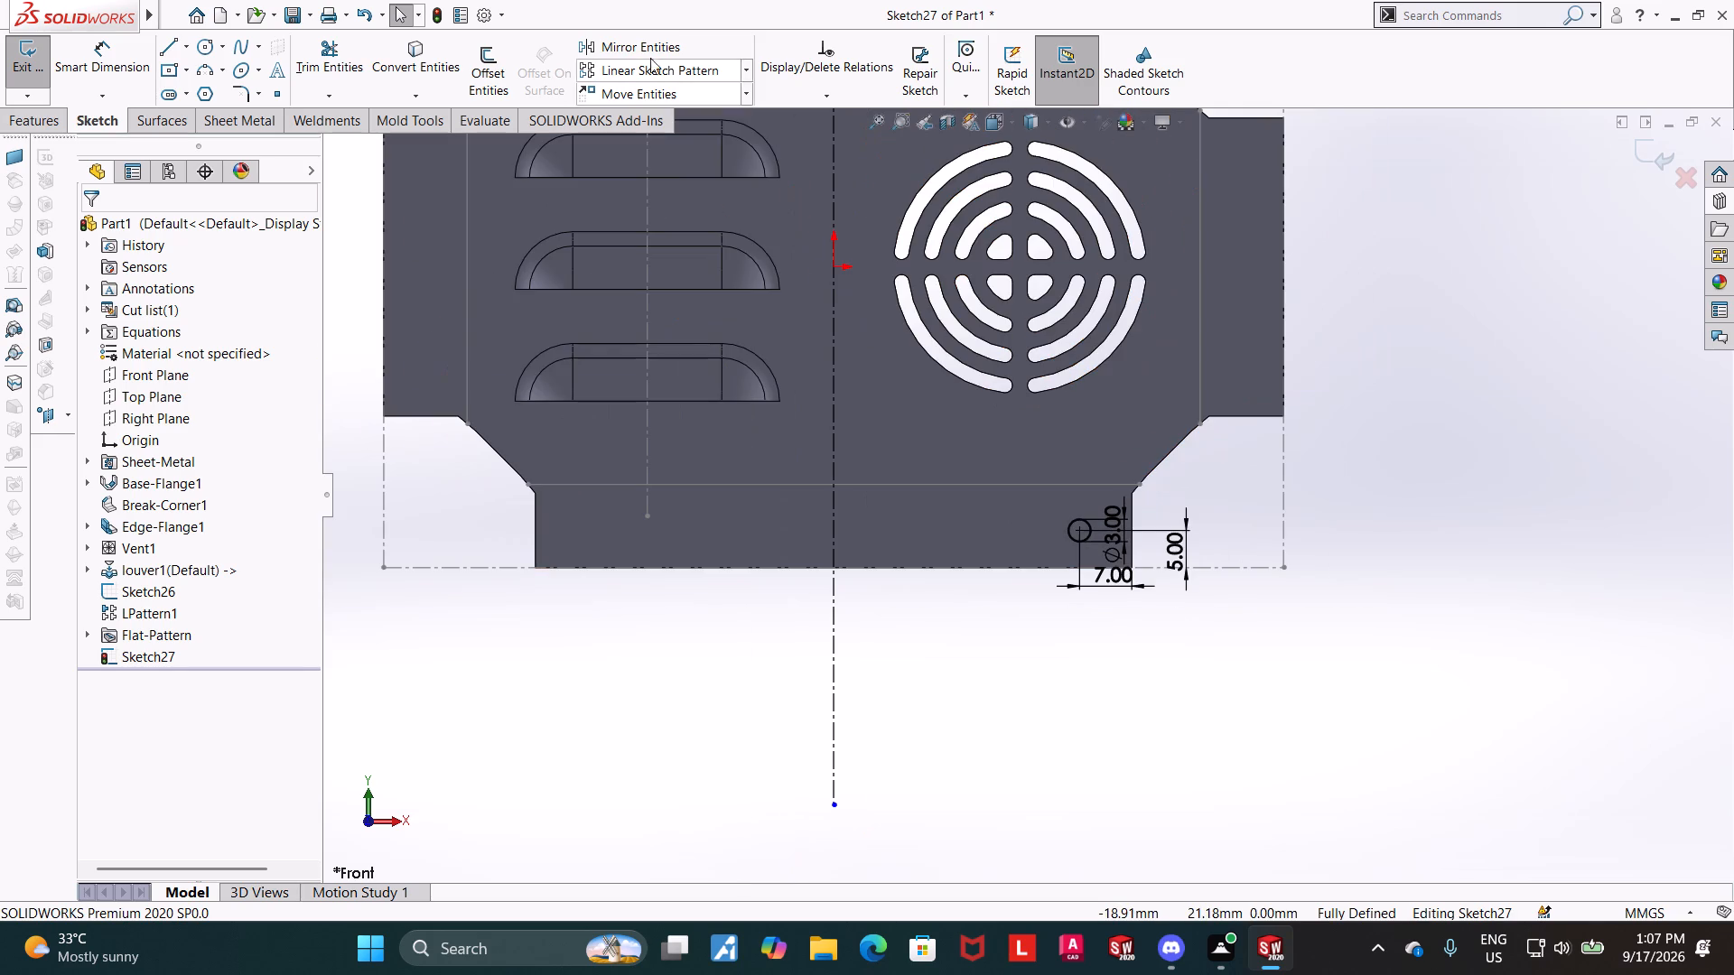
pyautogui.click(635, 44)
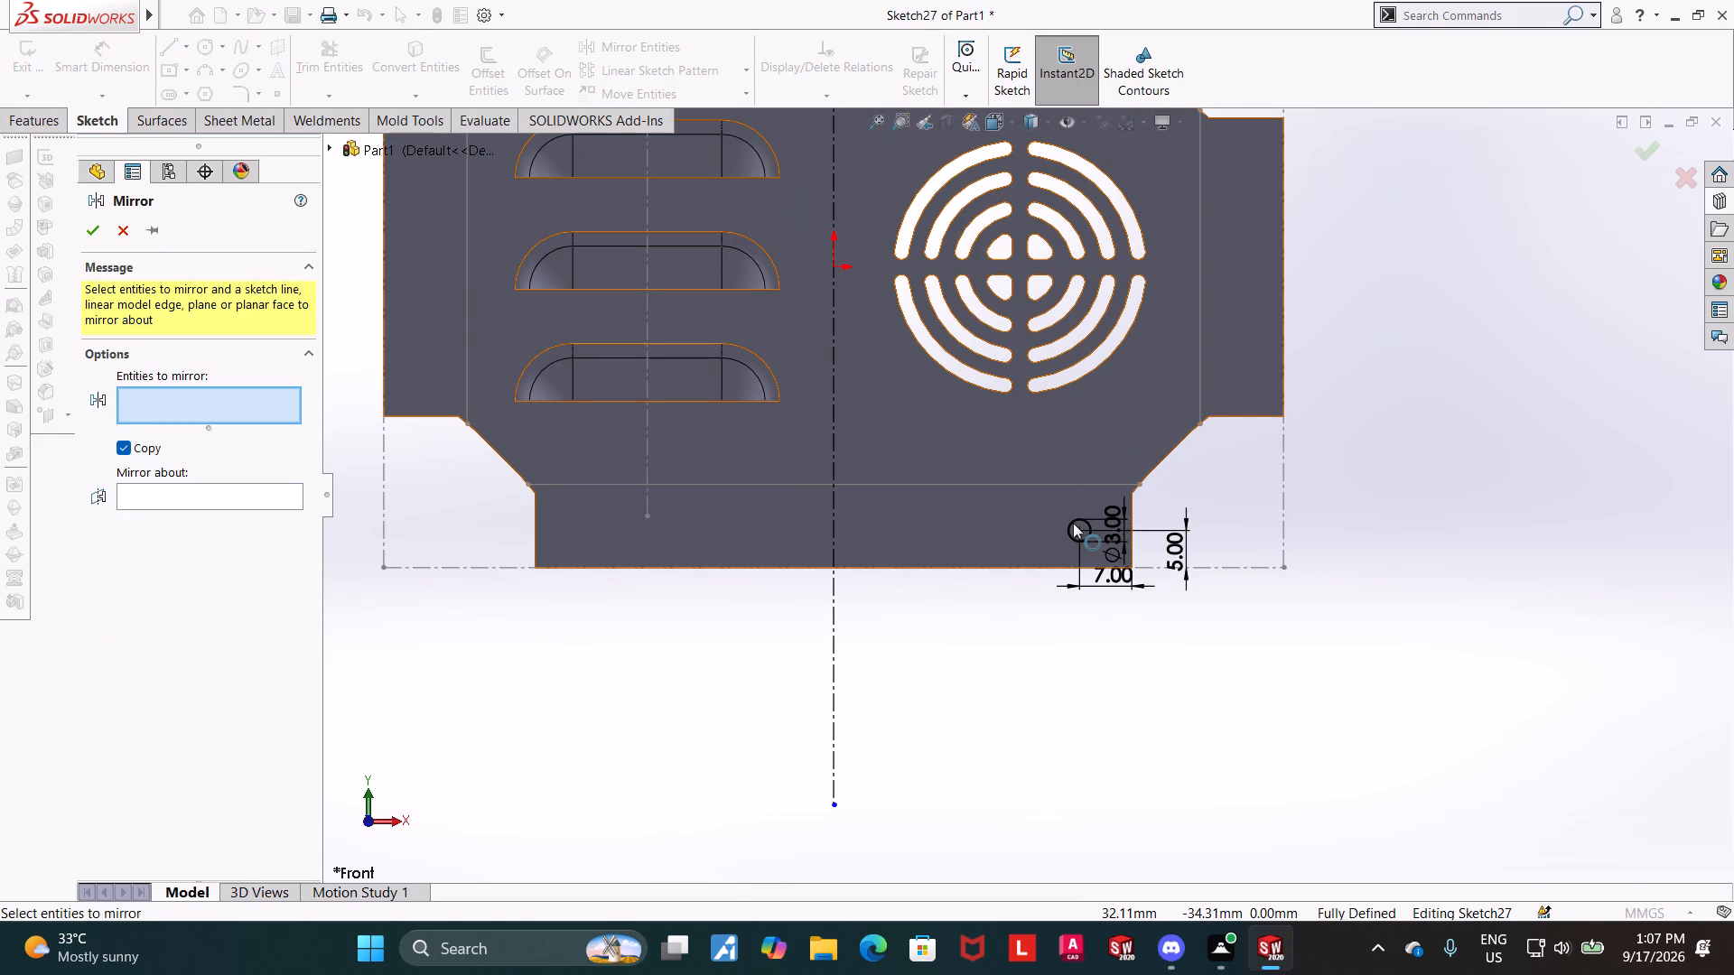
pyautogui.click(1073, 523)
pyautogui.click(233, 493)
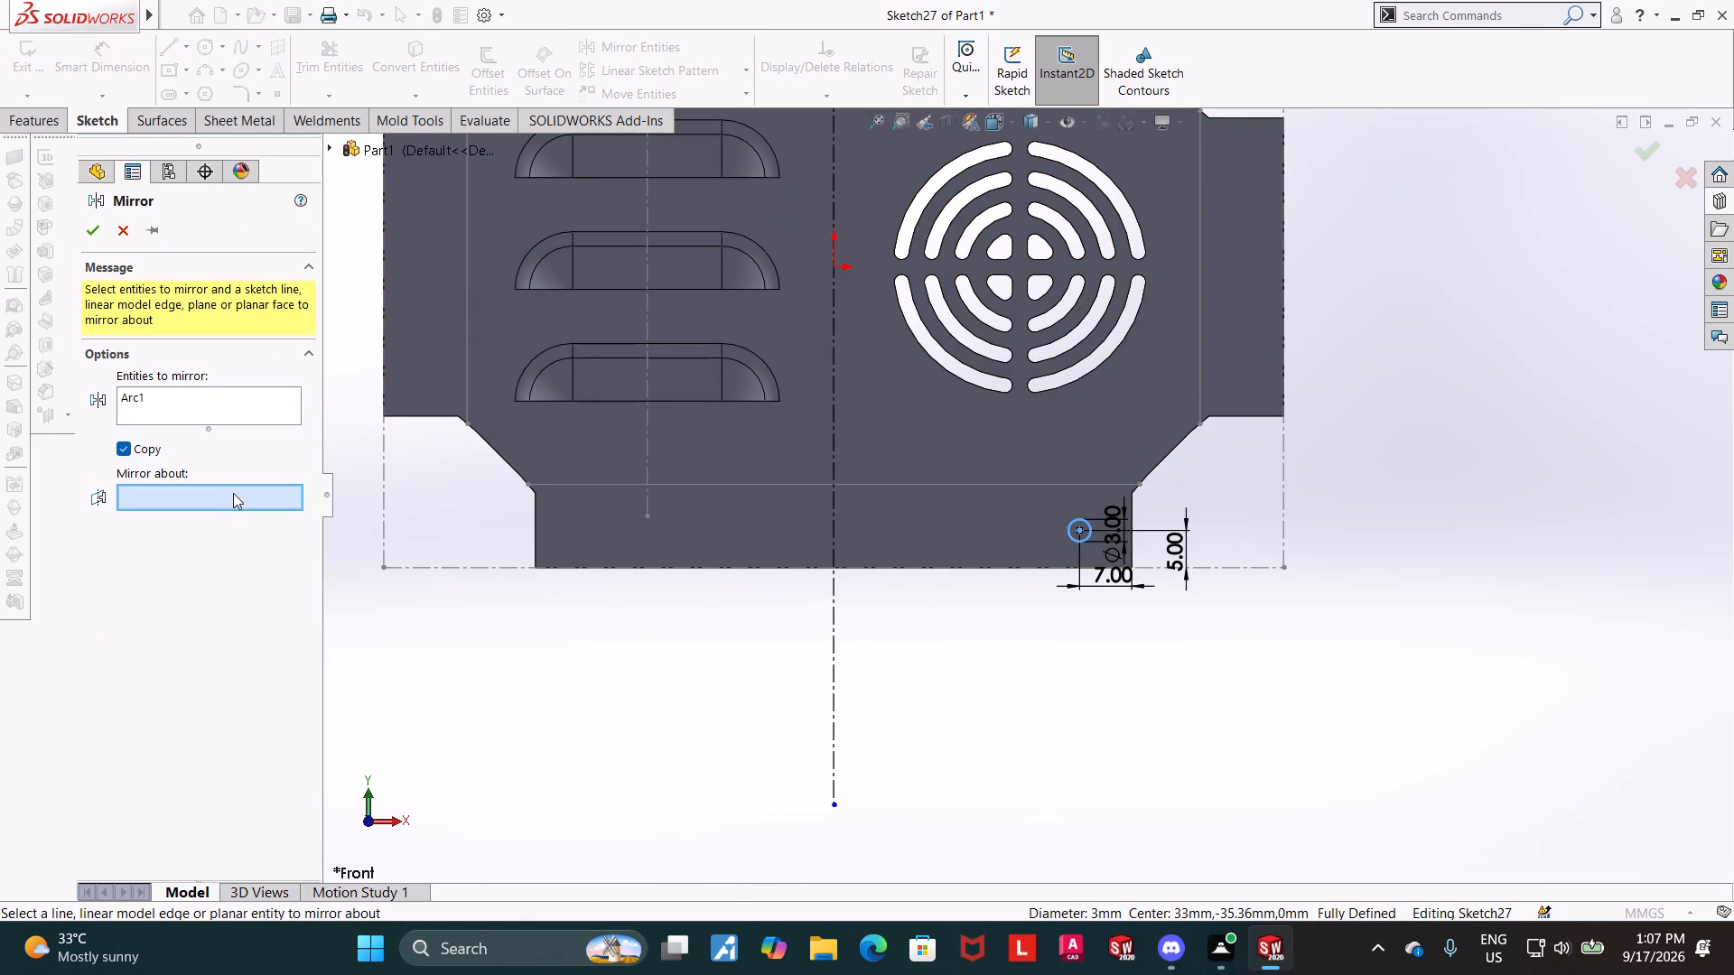
pyautogui.click(834, 612)
pyautogui.scroll(4, 832, 608)
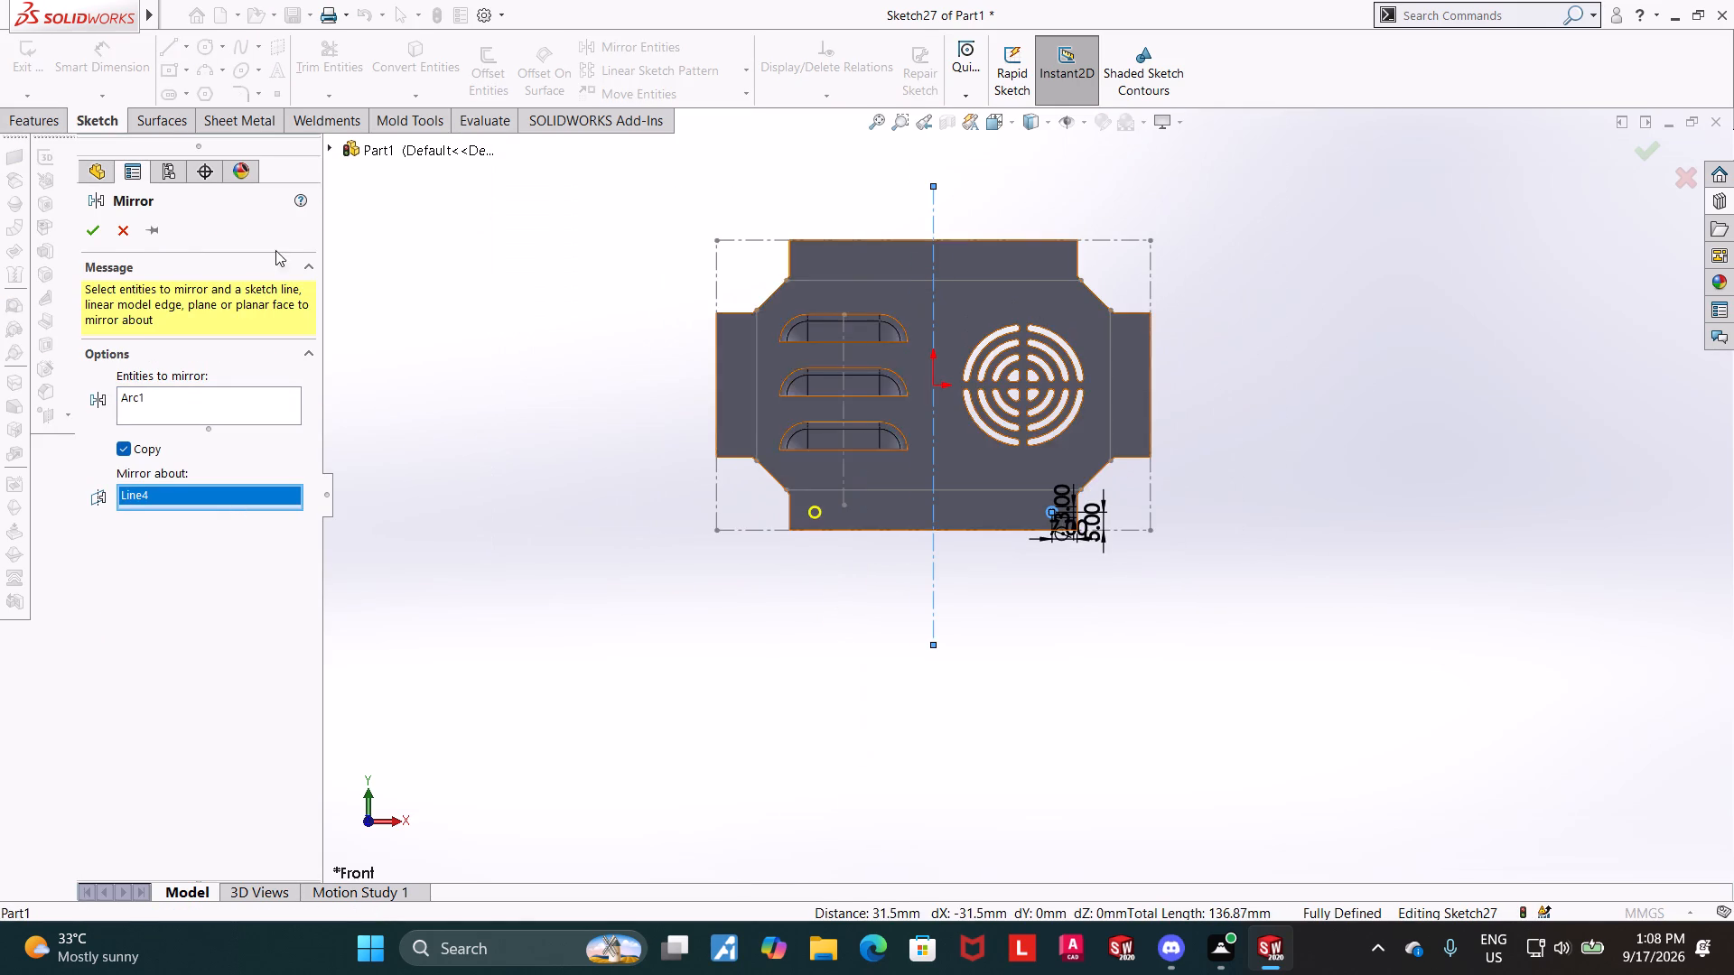
pyautogui.click(91, 237)
pyautogui.press('Escape')
pyautogui.press('Escape')
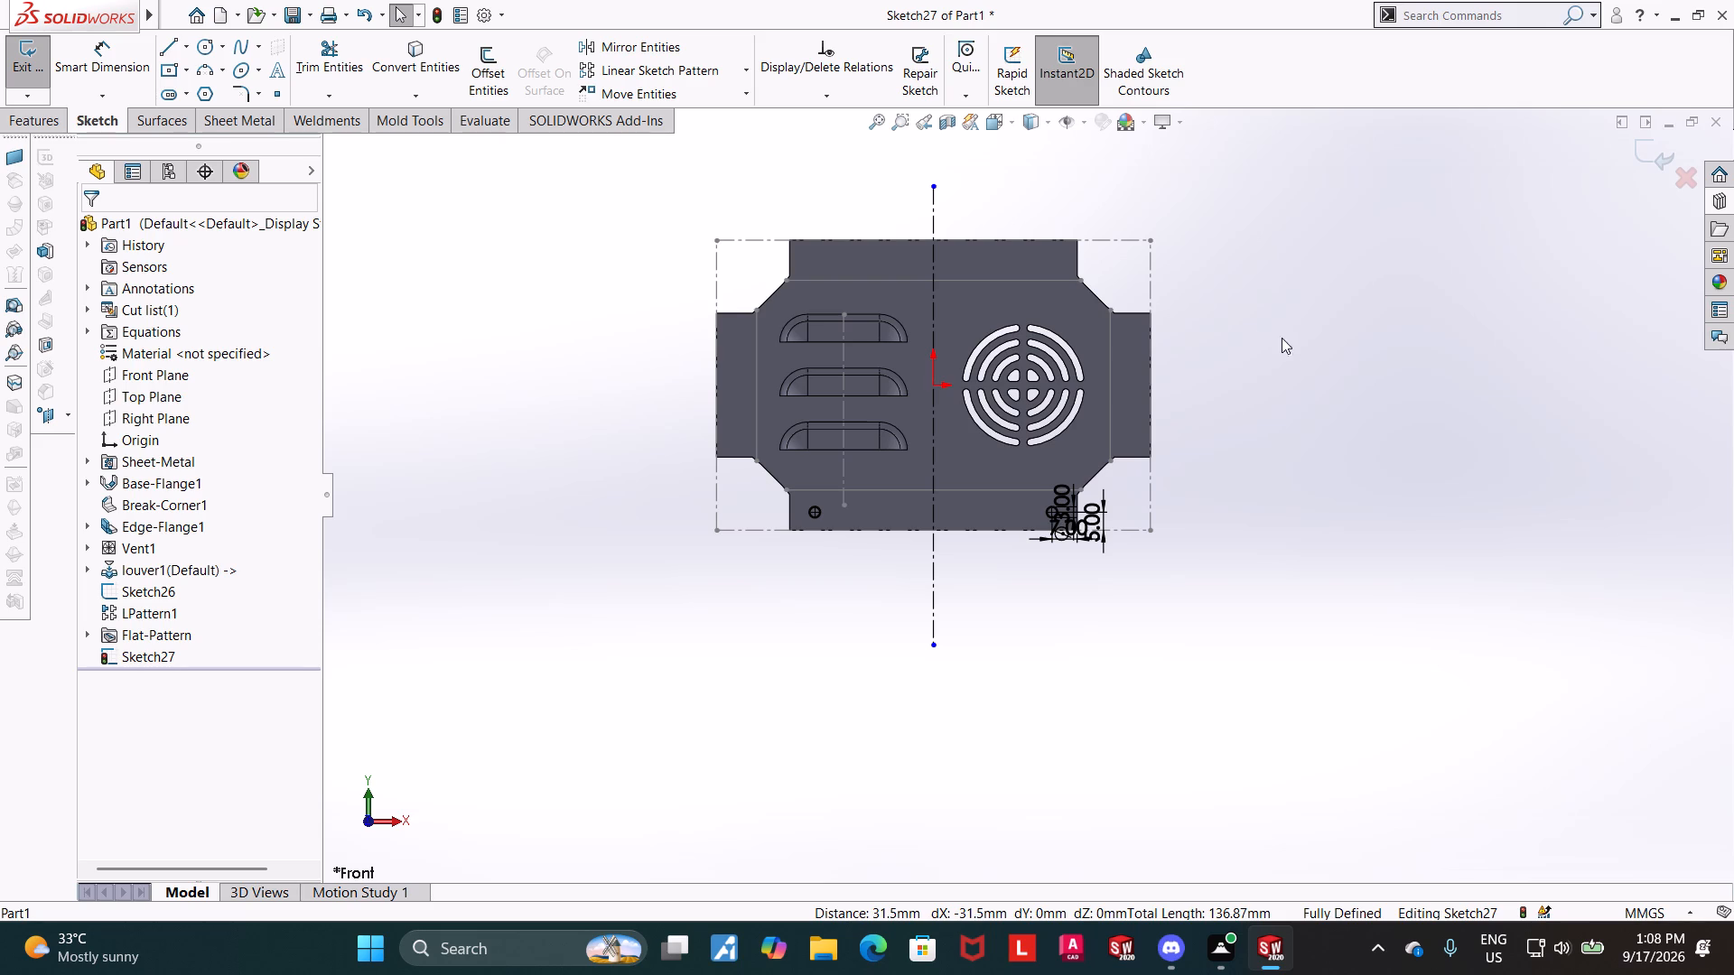
# Draw a horizontal centerline about 191 mm long through the origin, extending beyond both side flanges.
pyautogui.click(186, 48)
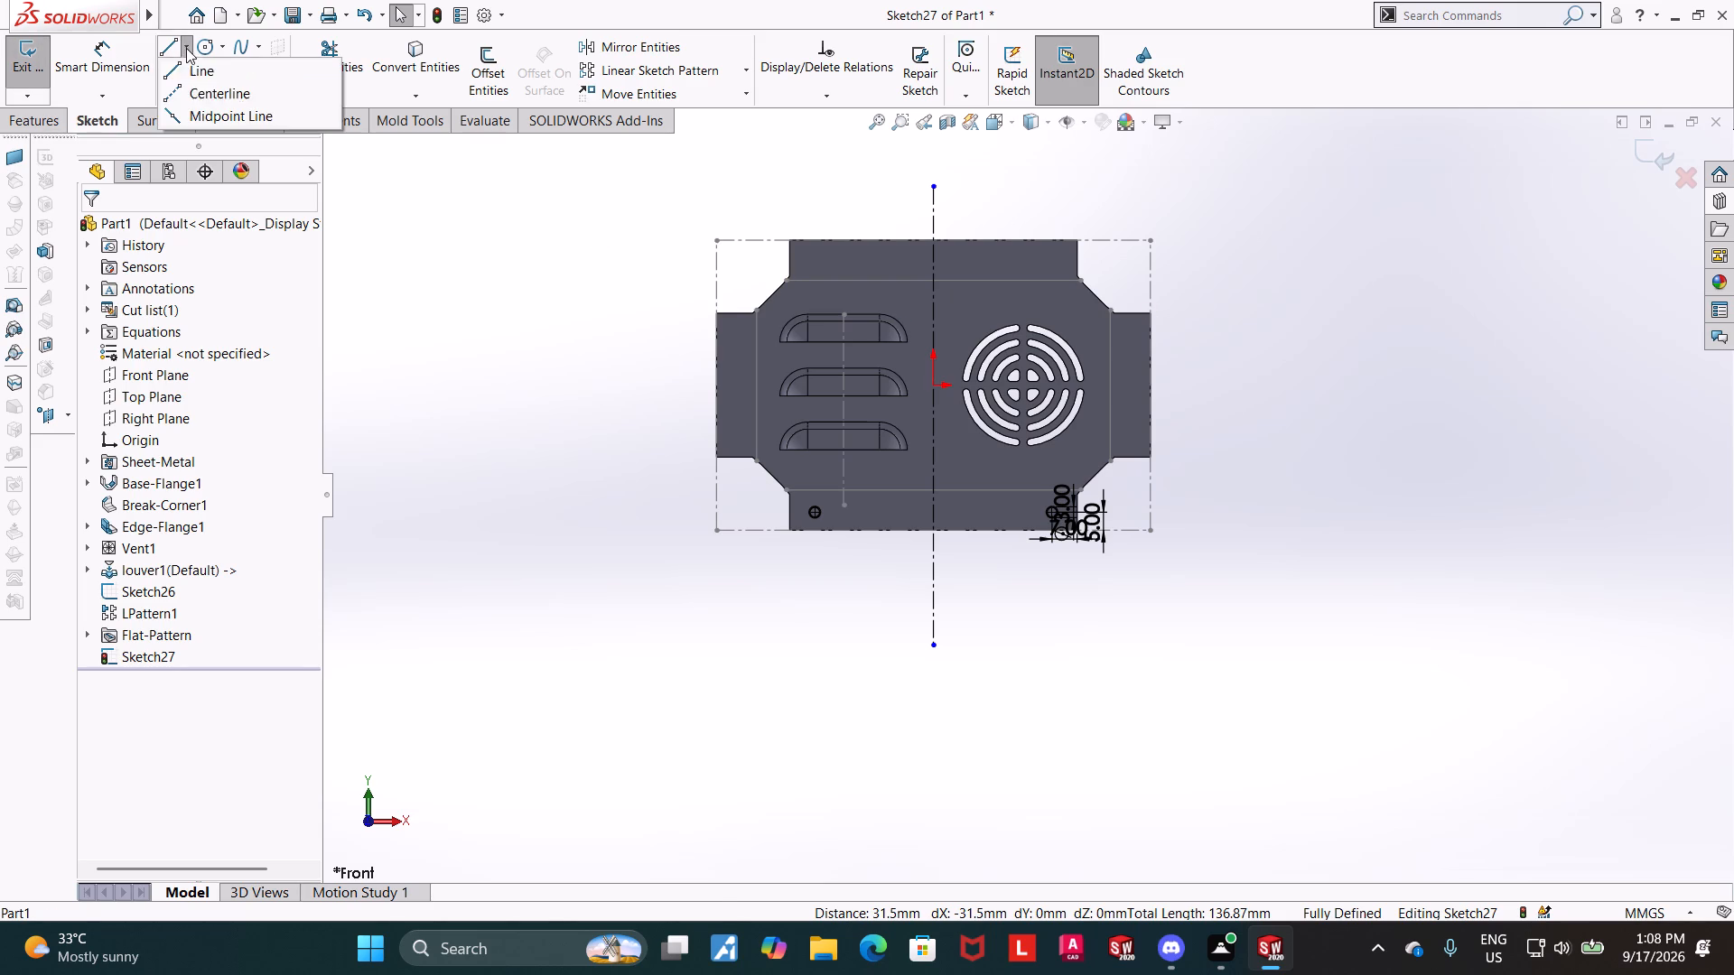
pyautogui.click(197, 84)
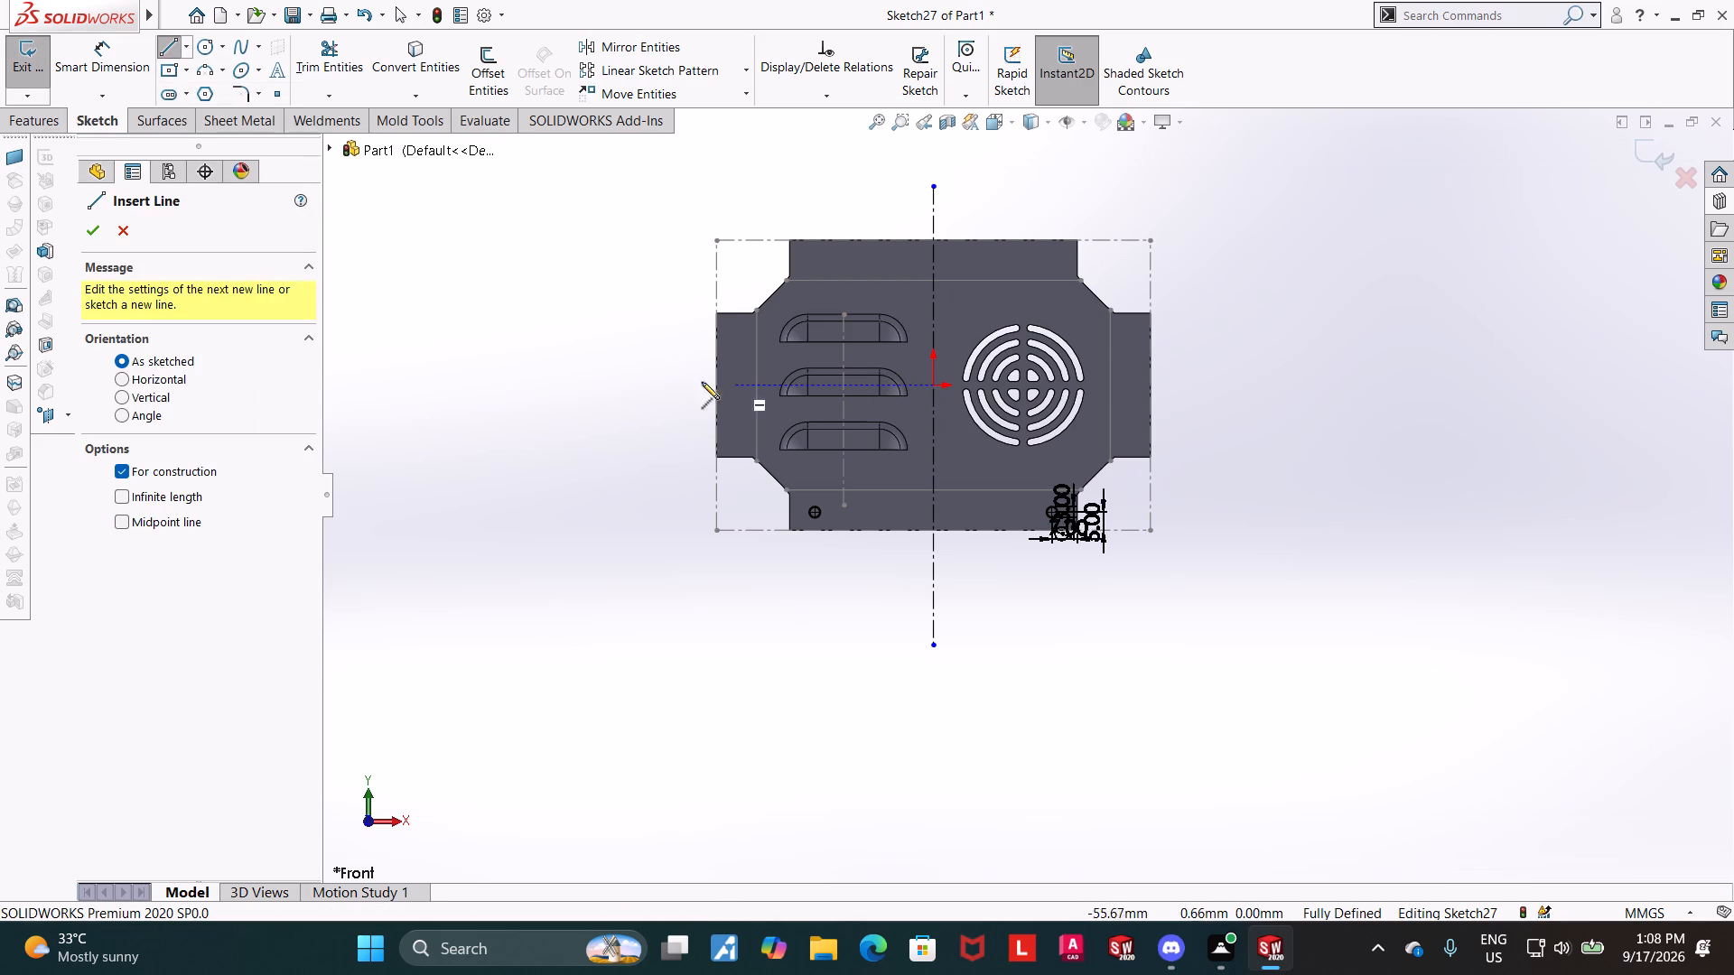
pyautogui.click(670, 383)
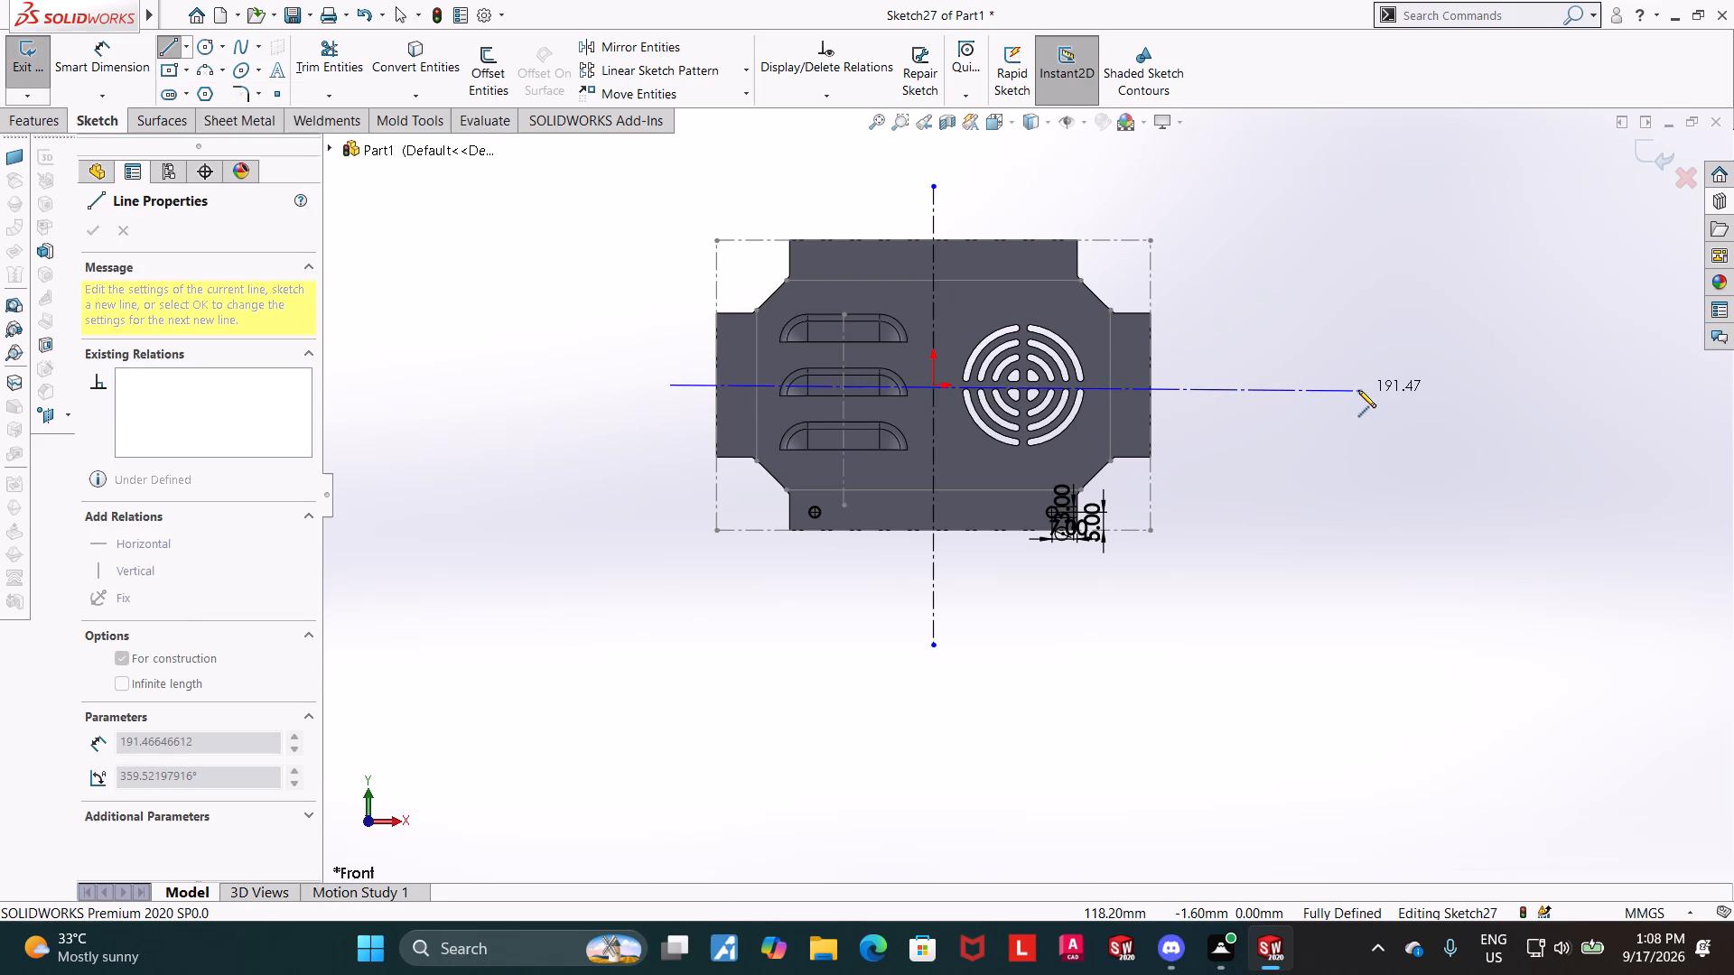
pyautogui.click(1358, 390)
pyautogui.press('Escape')
pyautogui.press('Escape')
pyautogui.press('Escape')
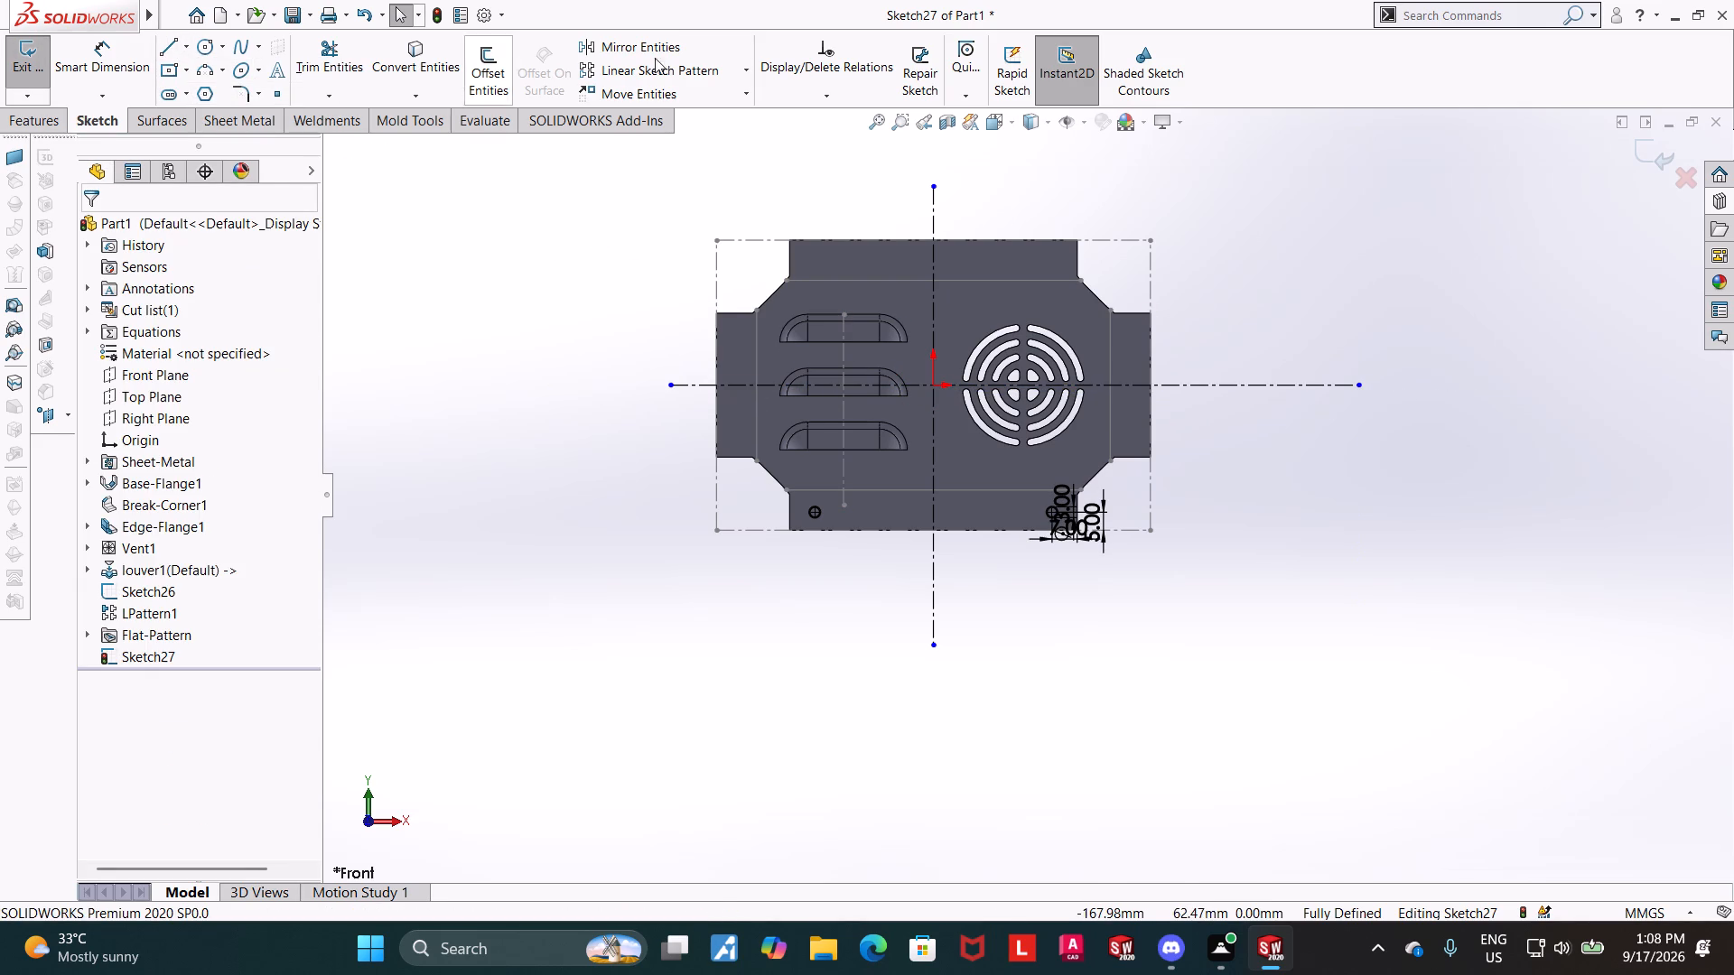
# Mirror both lower-flange circles about the horizontal centerline onto the upper flange, keeping the originals.
pyautogui.click(653, 45)
pyautogui.click(821, 506)
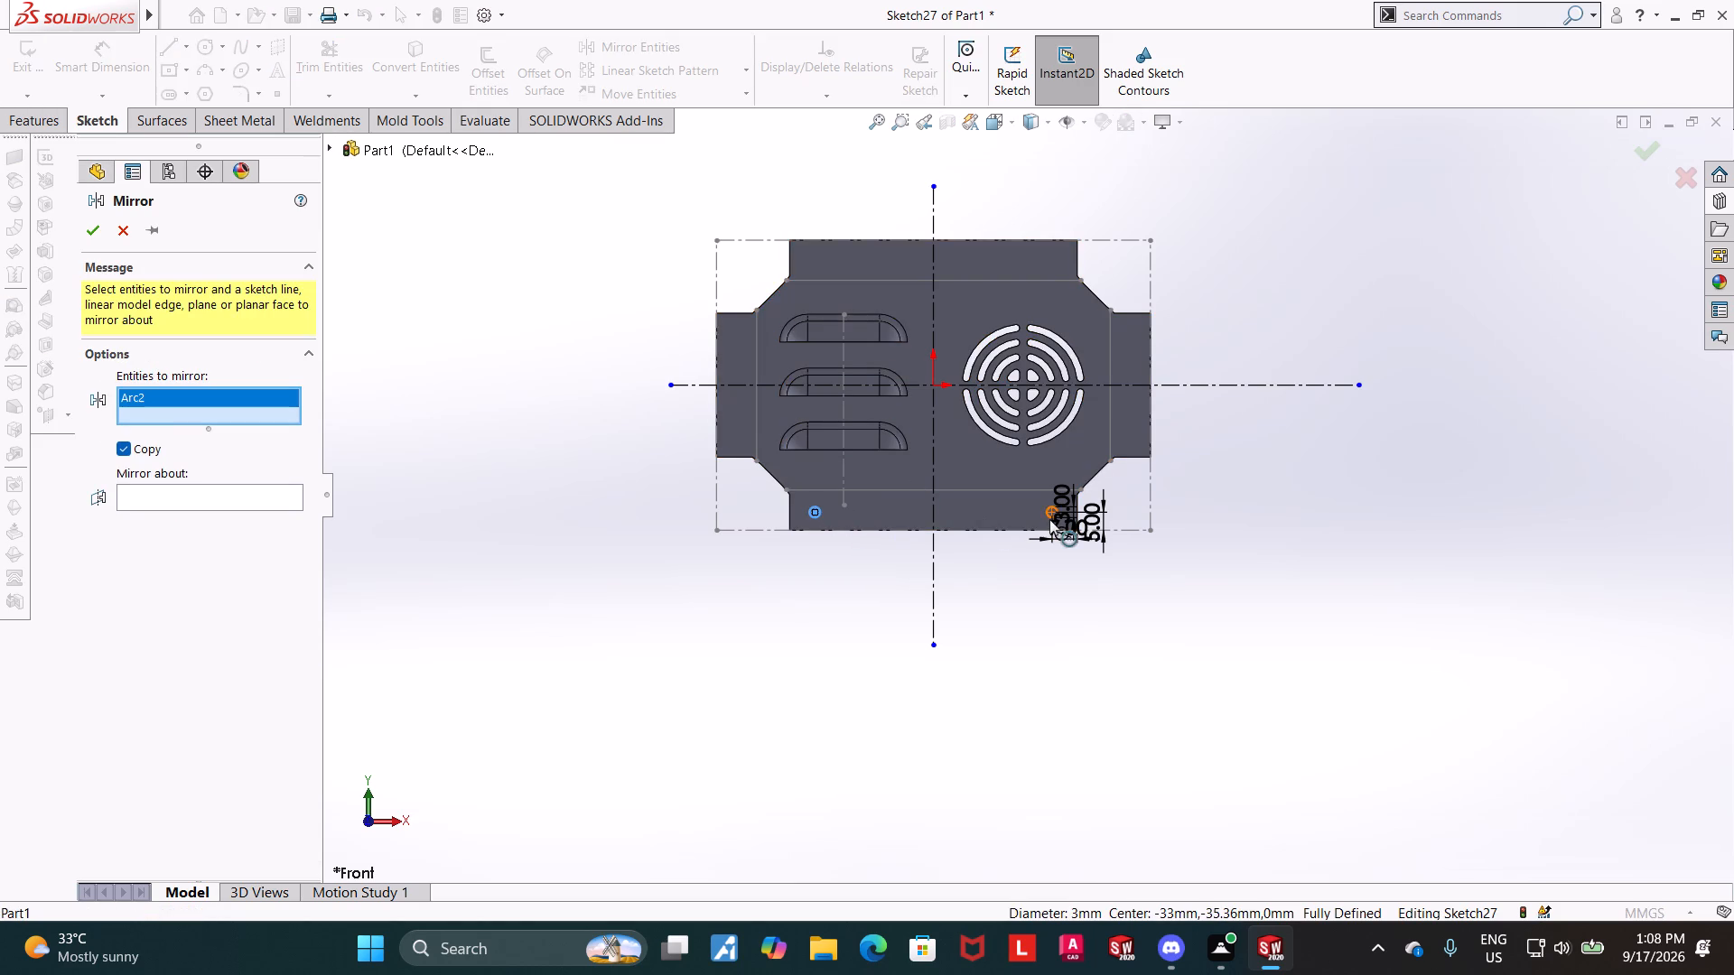
pyautogui.scroll(-5, 1052, 514)
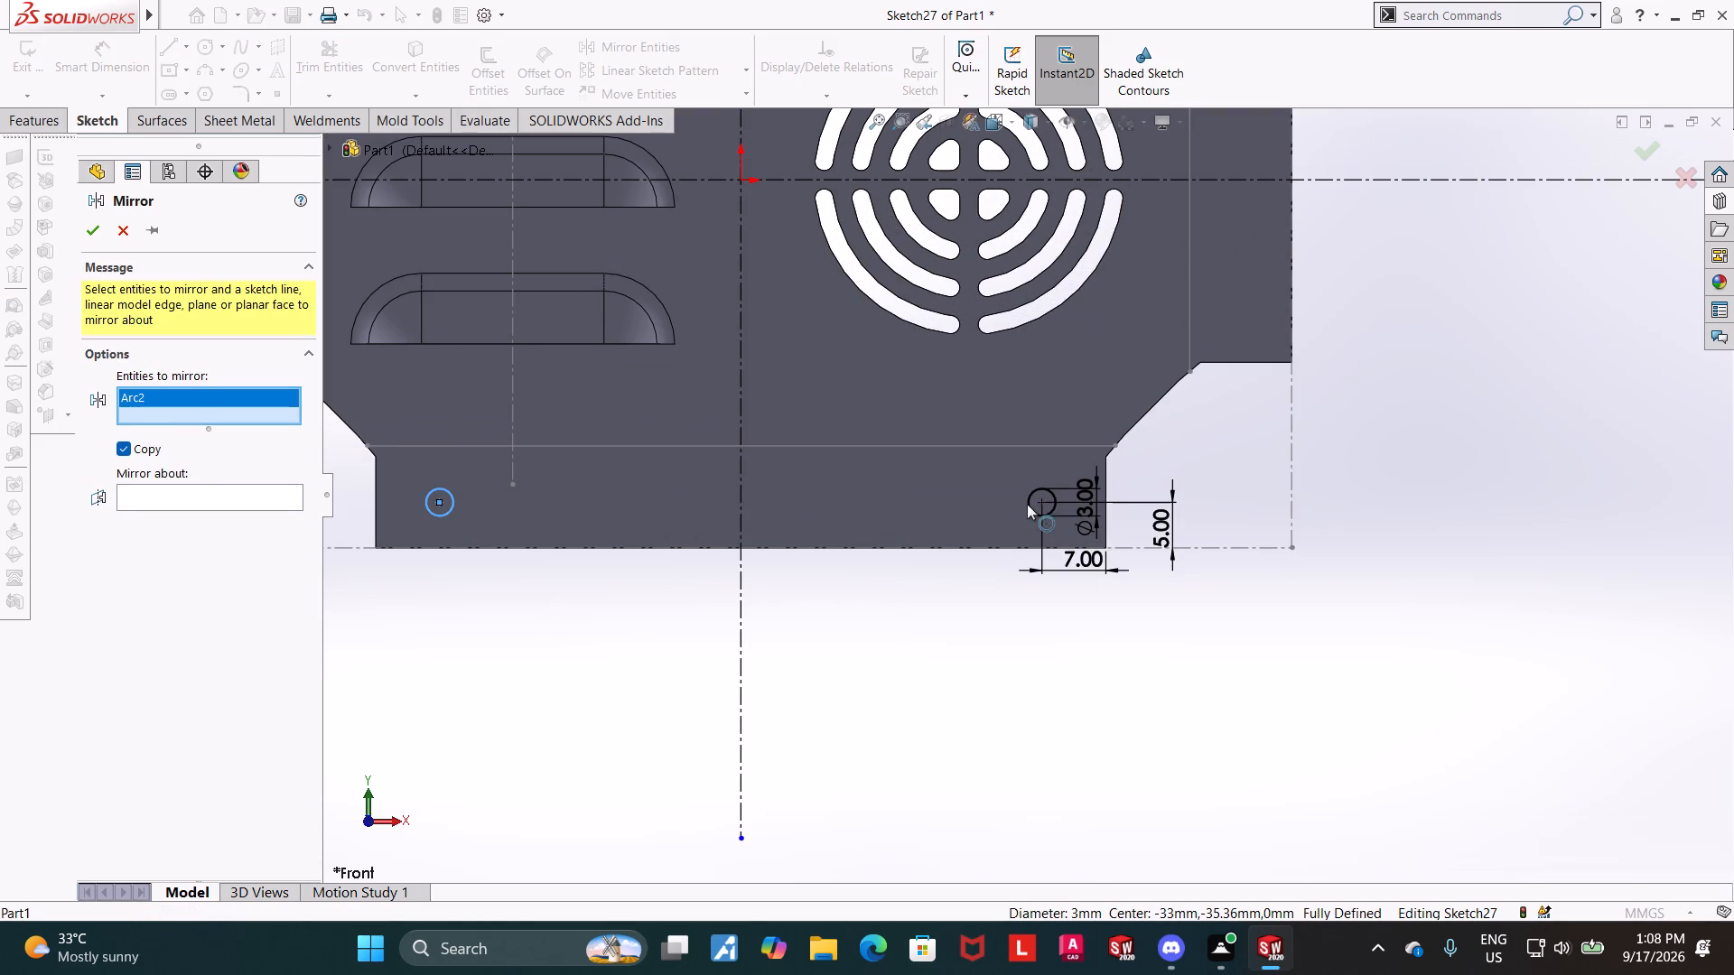
pyautogui.click(1029, 503)
pyautogui.click(226, 515)
pyautogui.scroll(3, 443, 433)
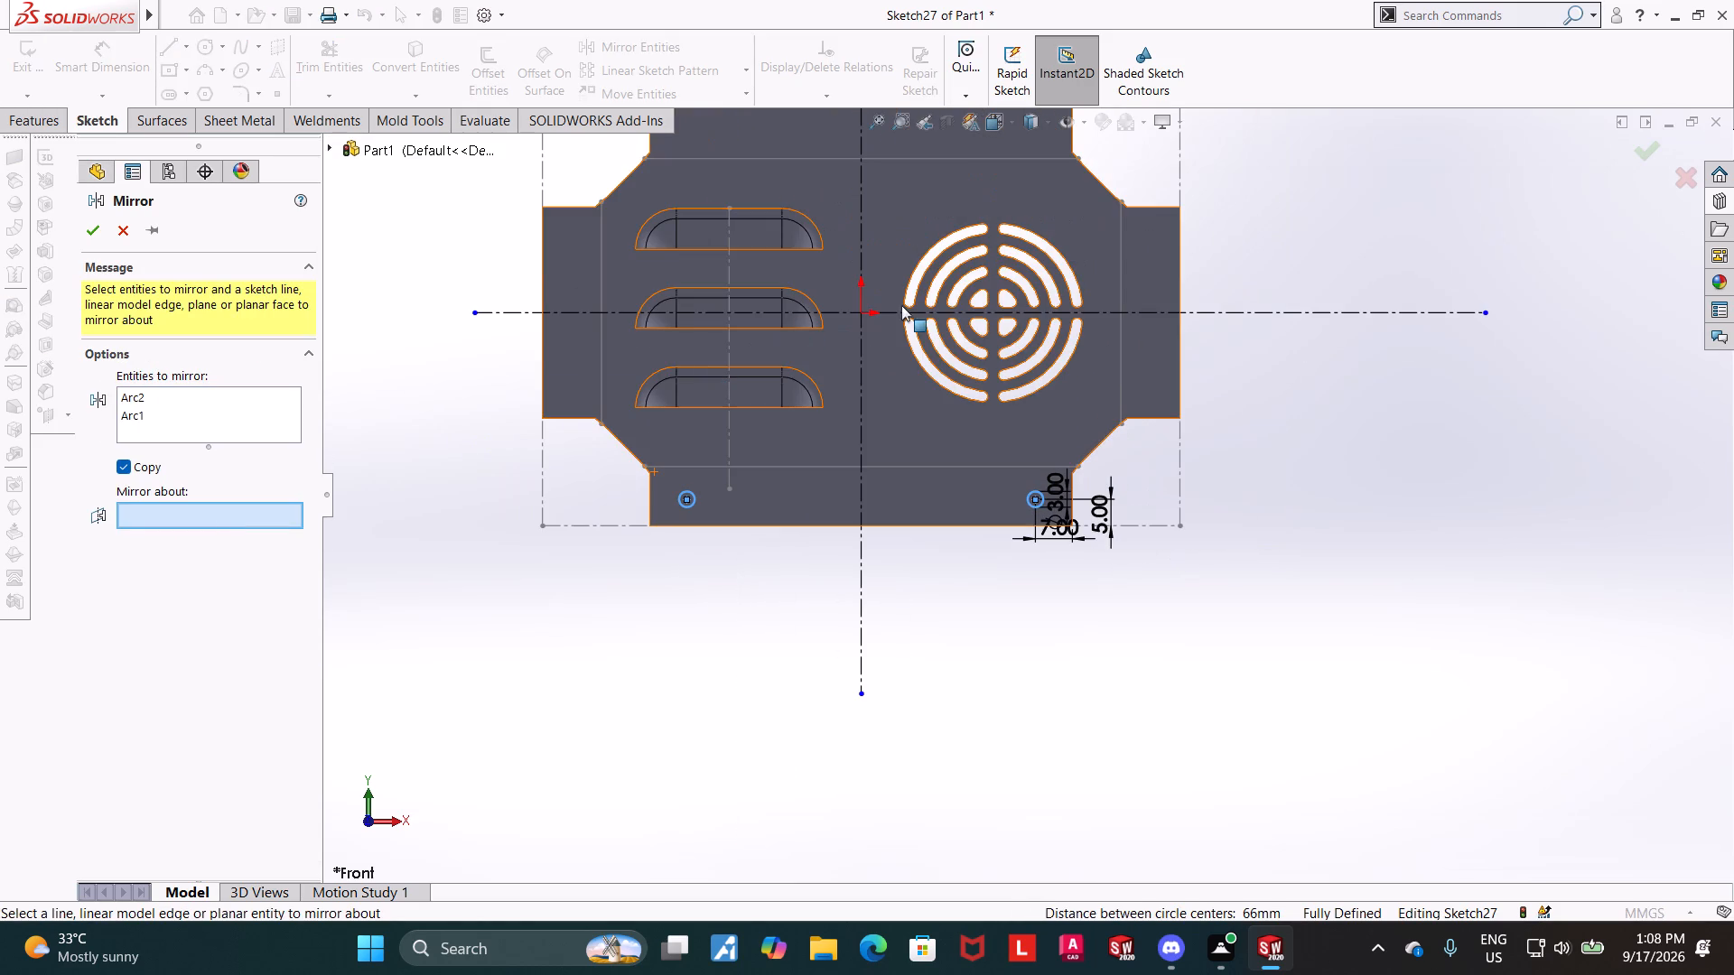
pyautogui.click(1291, 310)
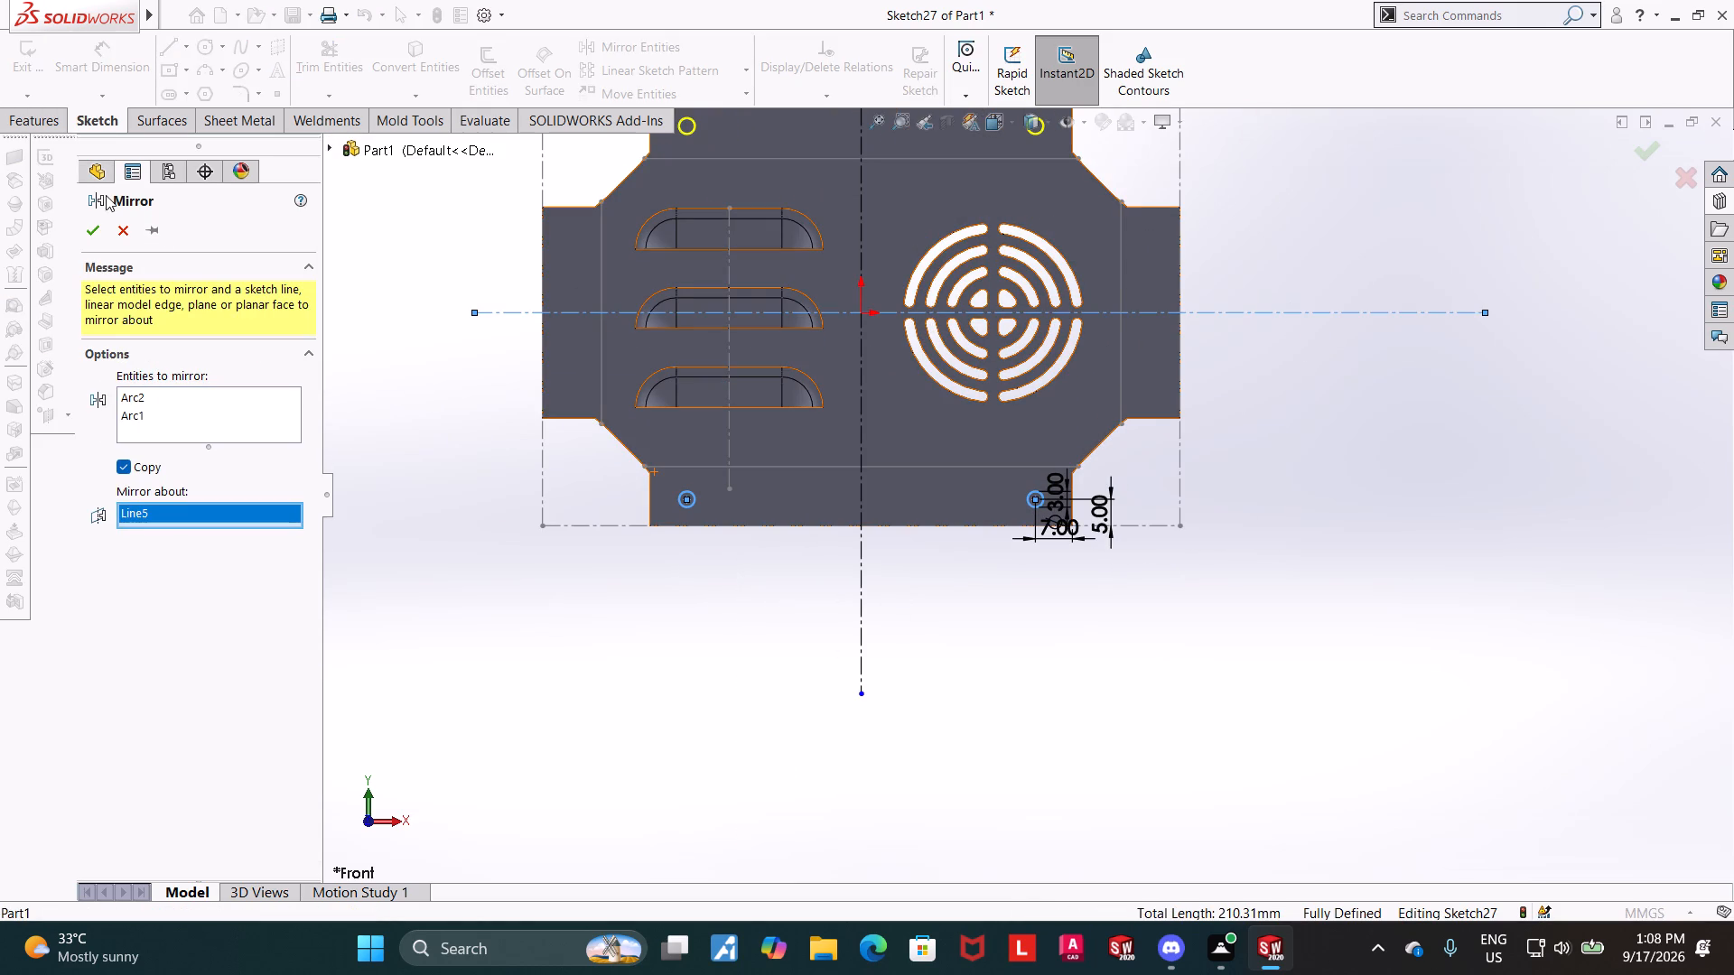
pyautogui.click(95, 227)
pyautogui.scroll(4, 1215, 545)
pyautogui.scroll(-2, 1069, 490)
pyautogui.press('Escape')
pyautogui.press('Escape')
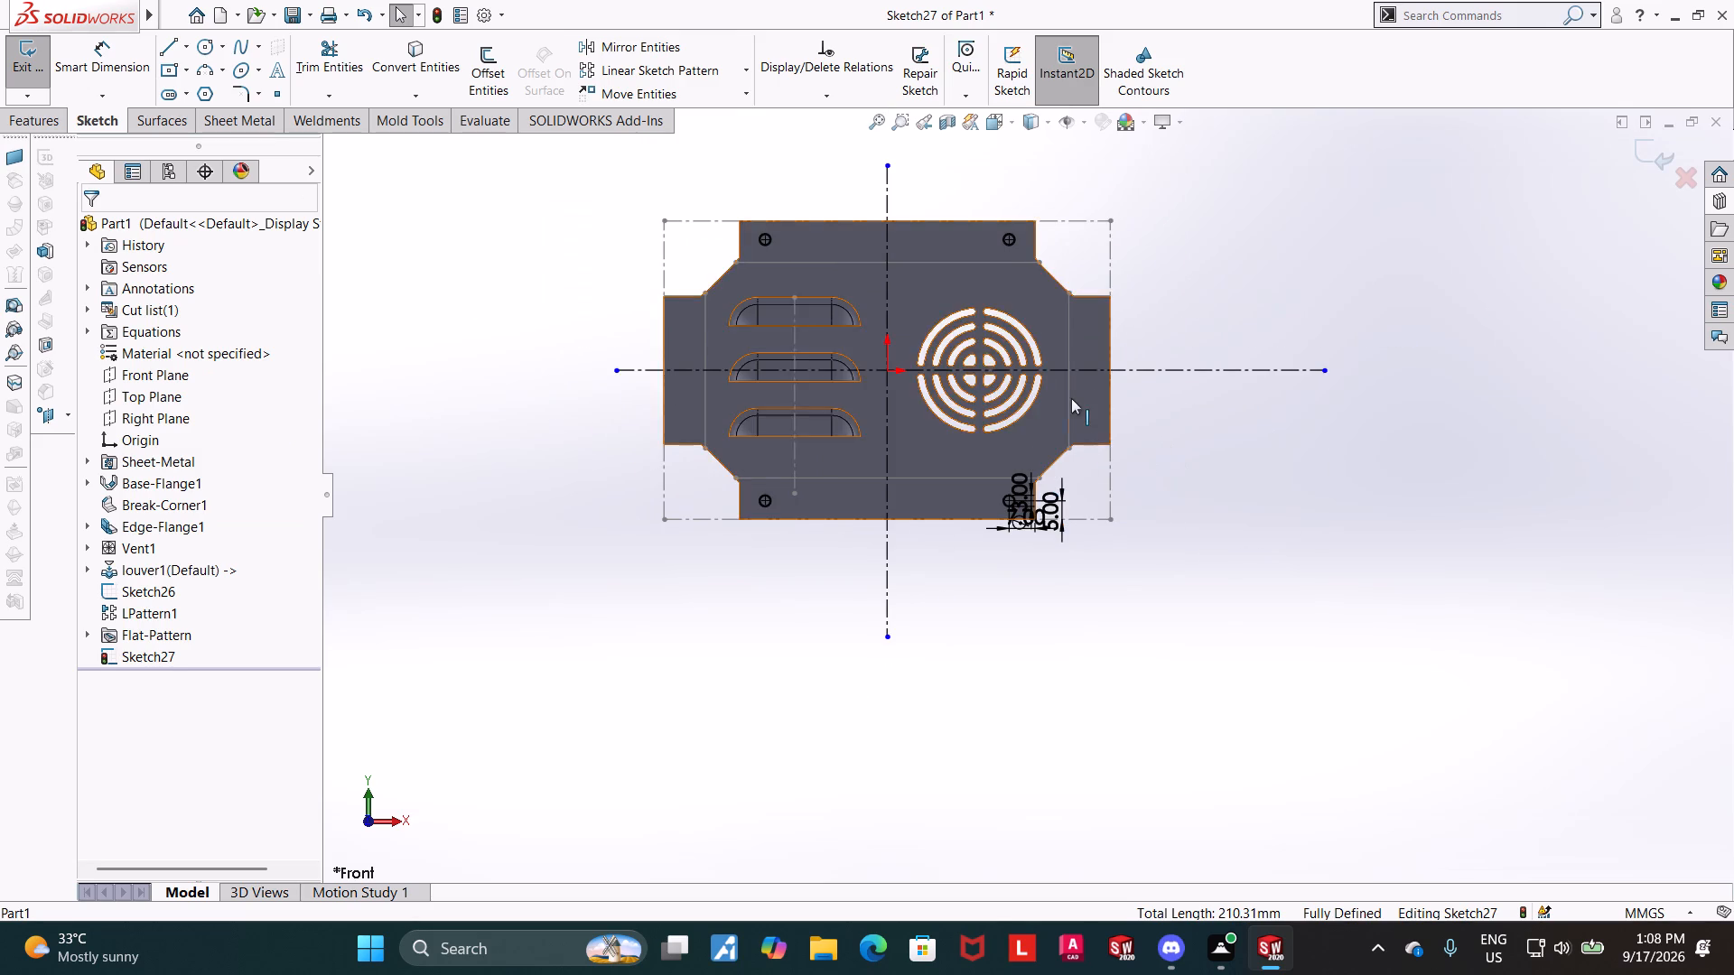
# Sketch a circle on the upper part of the right flange, above the horizontal centerline.
pyautogui.scroll(-2, 1070, 413)
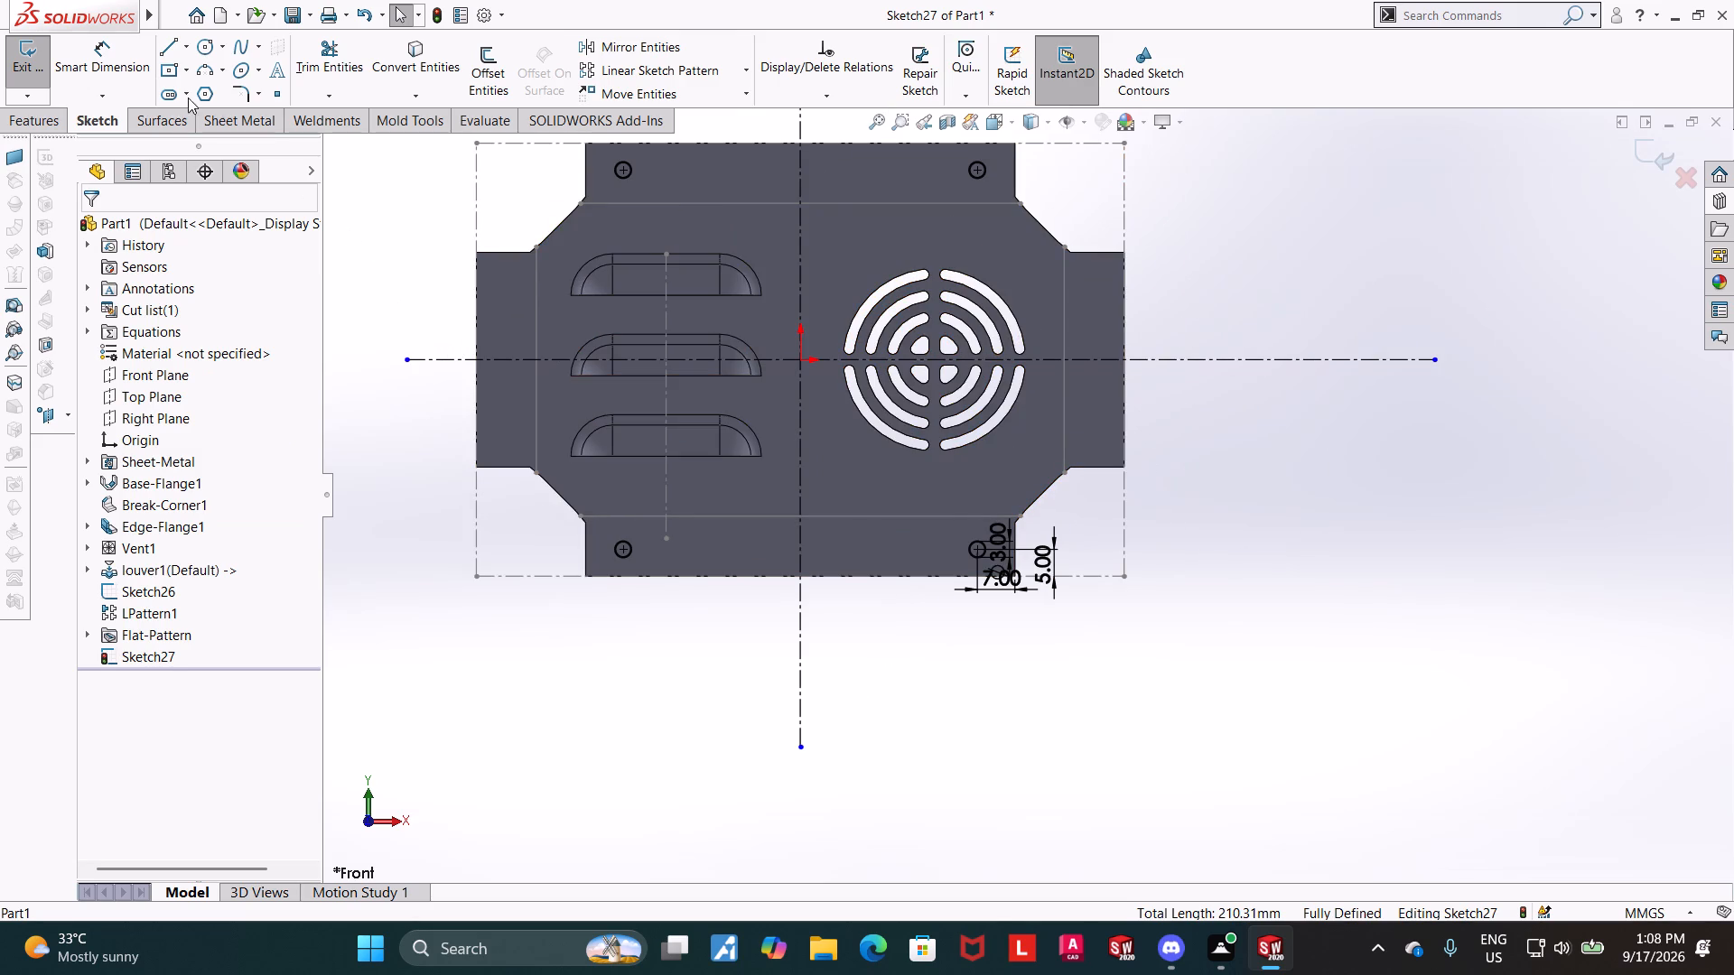
pyautogui.click(202, 53)
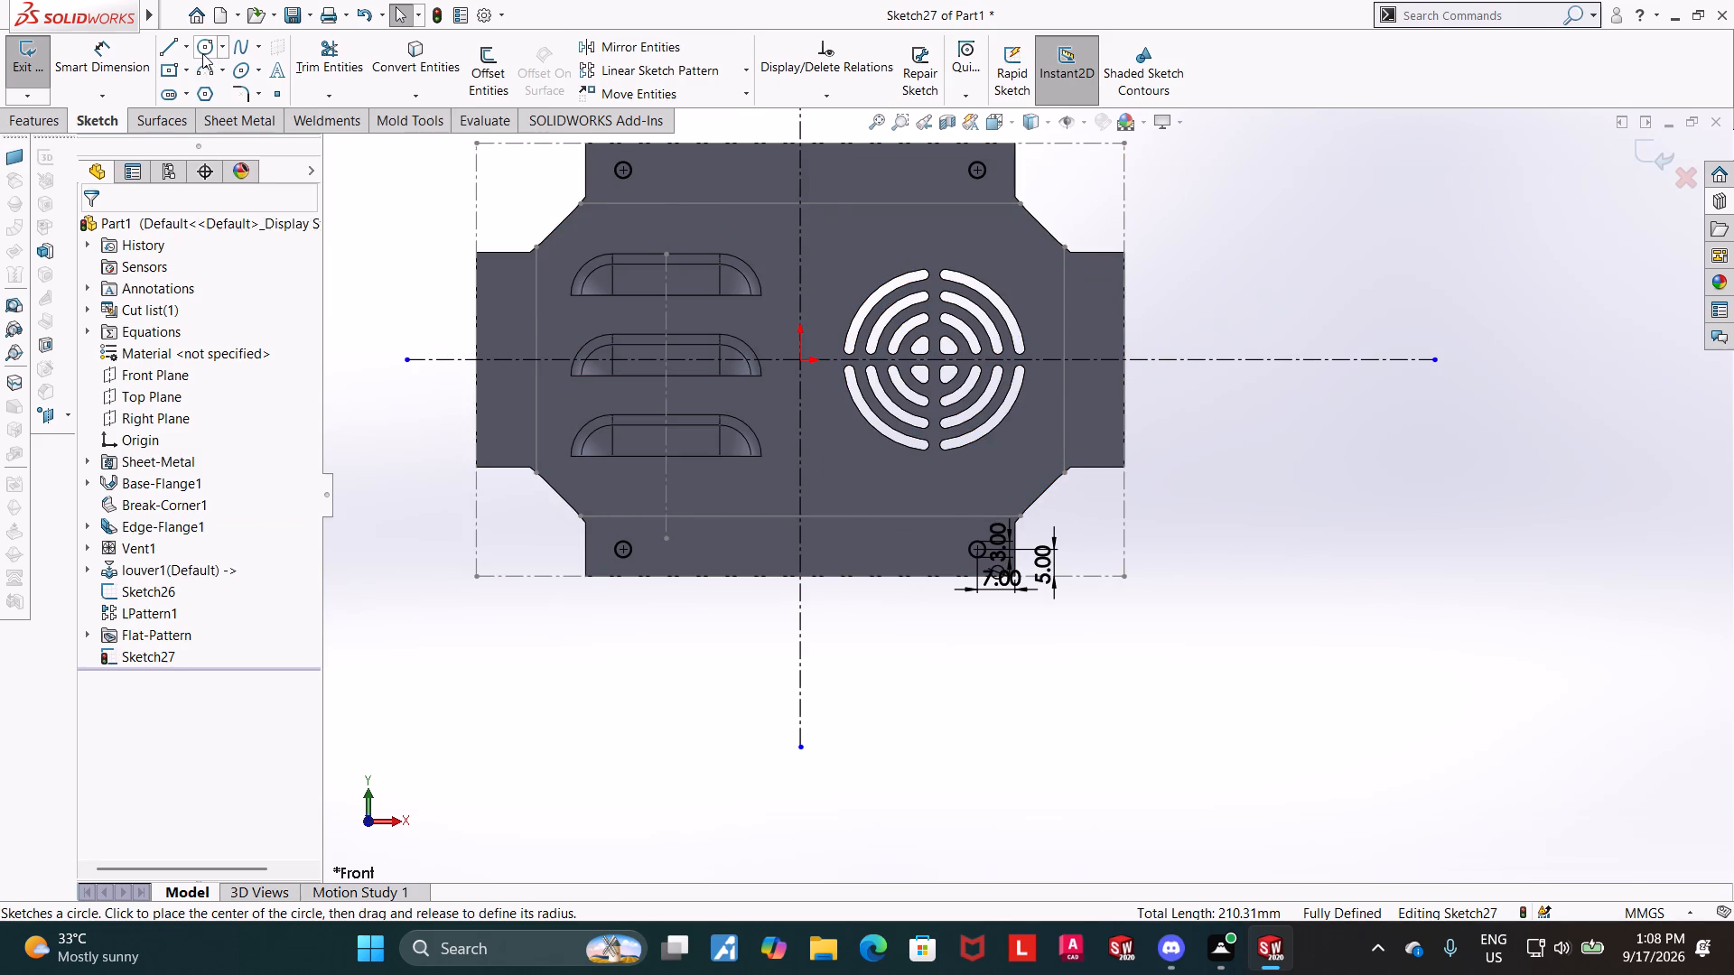
pyautogui.click(1092, 288)
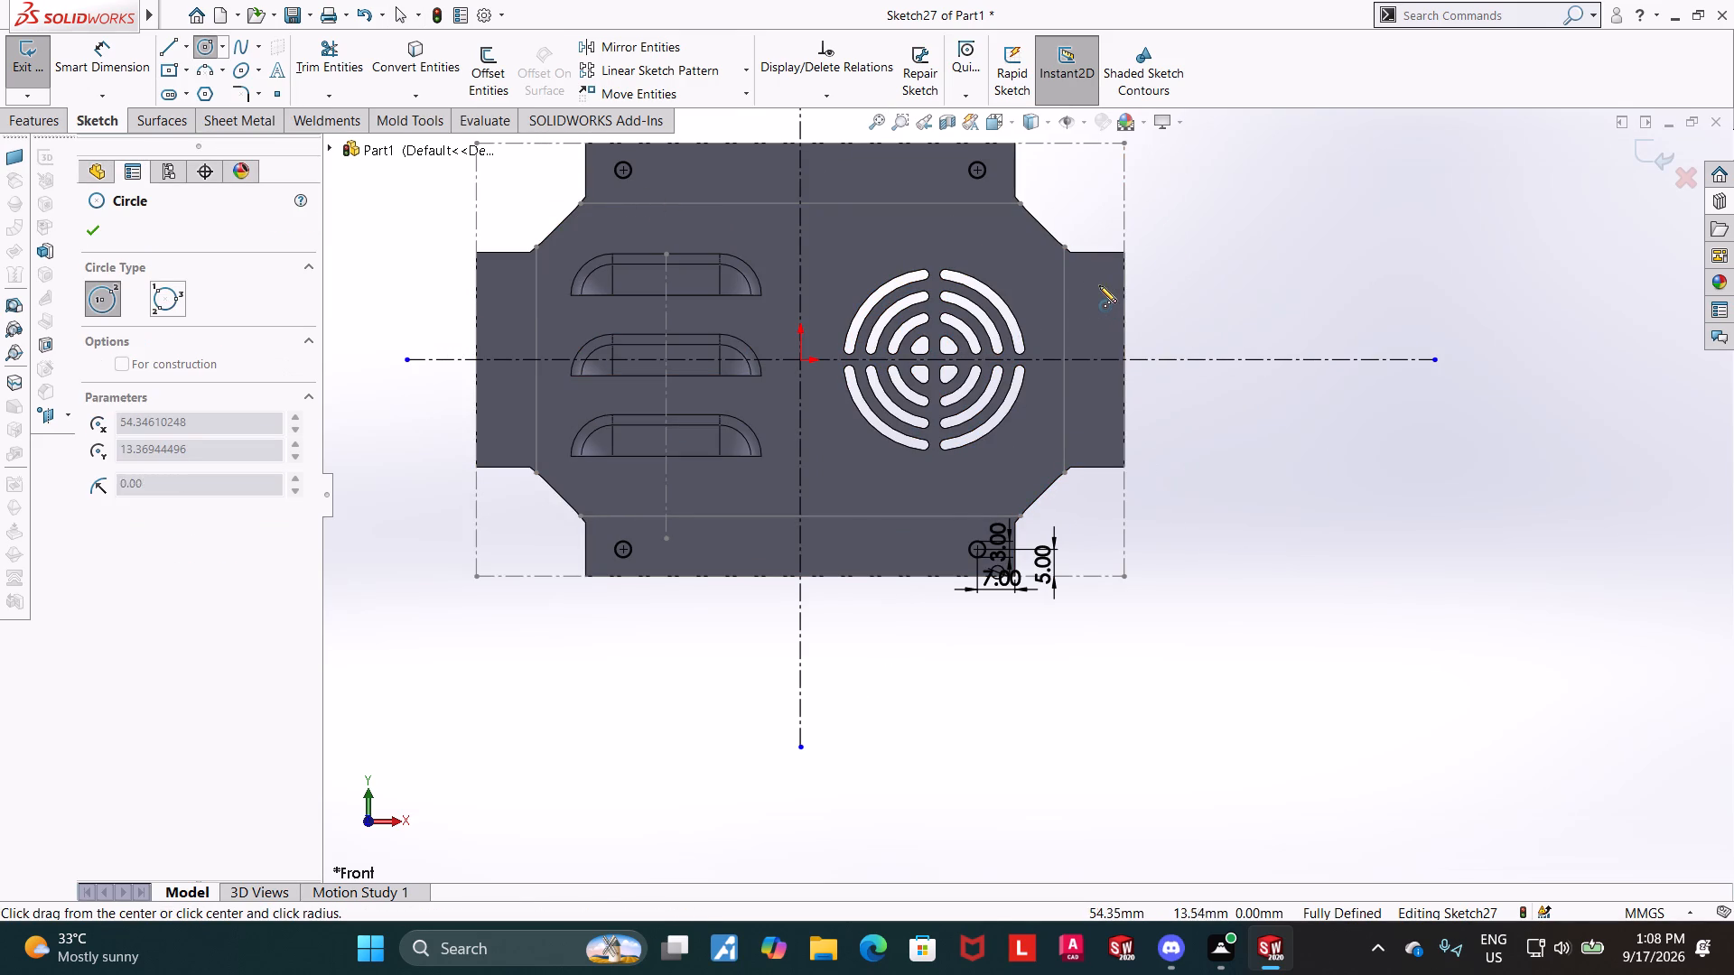
pyautogui.click(1105, 283)
pyautogui.press('Escape')
pyautogui.press('Escape')
pyautogui.press('Escape')
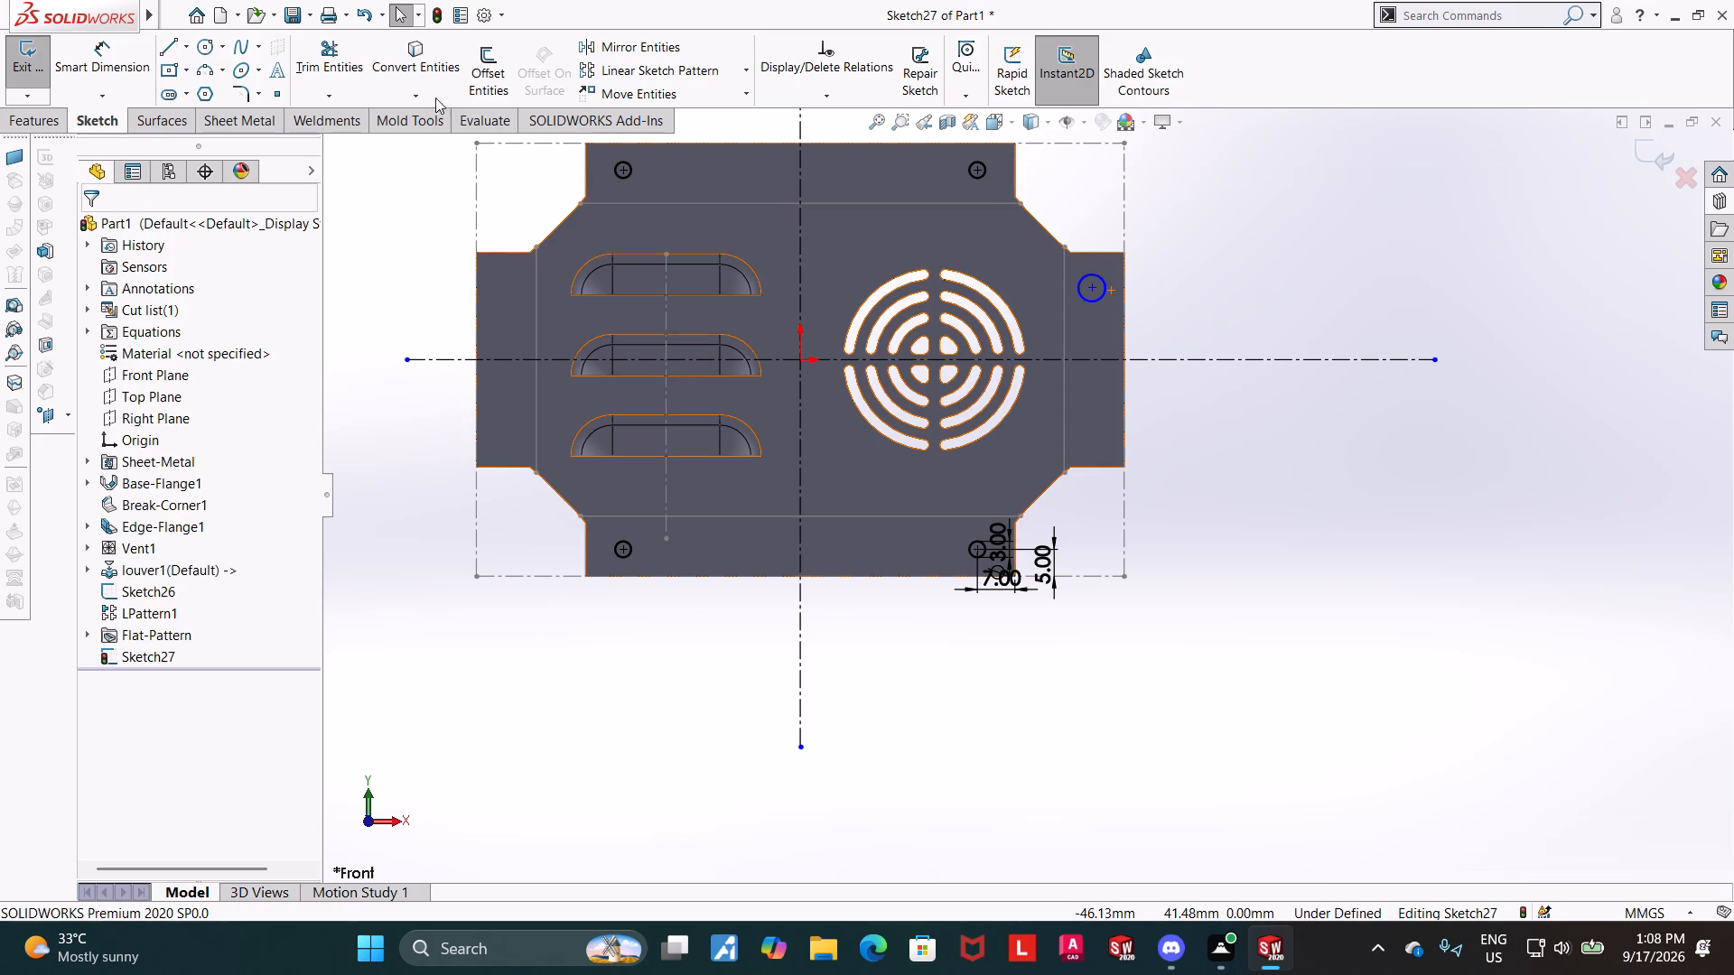
# Dimension the right flange's circle to a 3 mm diameter.
pyautogui.click(121, 69)
pyautogui.click(1093, 301)
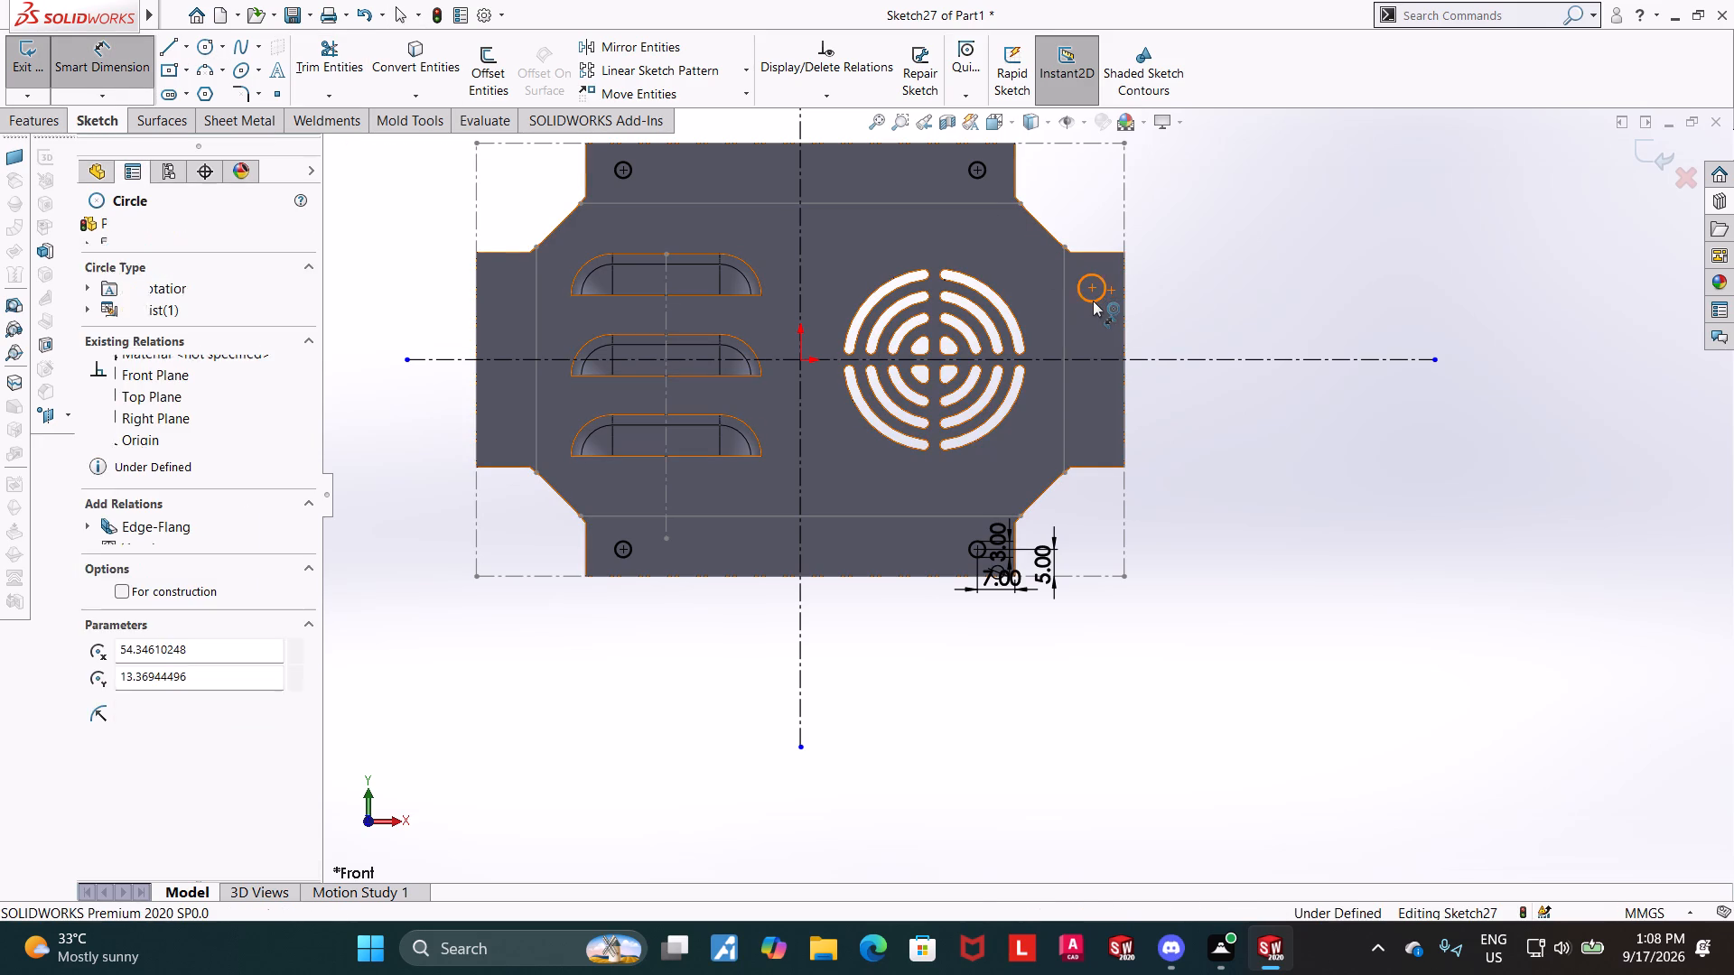
pyautogui.click(1100, 320)
pyautogui.press('3')
pyautogui.press('Return')
pyautogui.press('Escape')
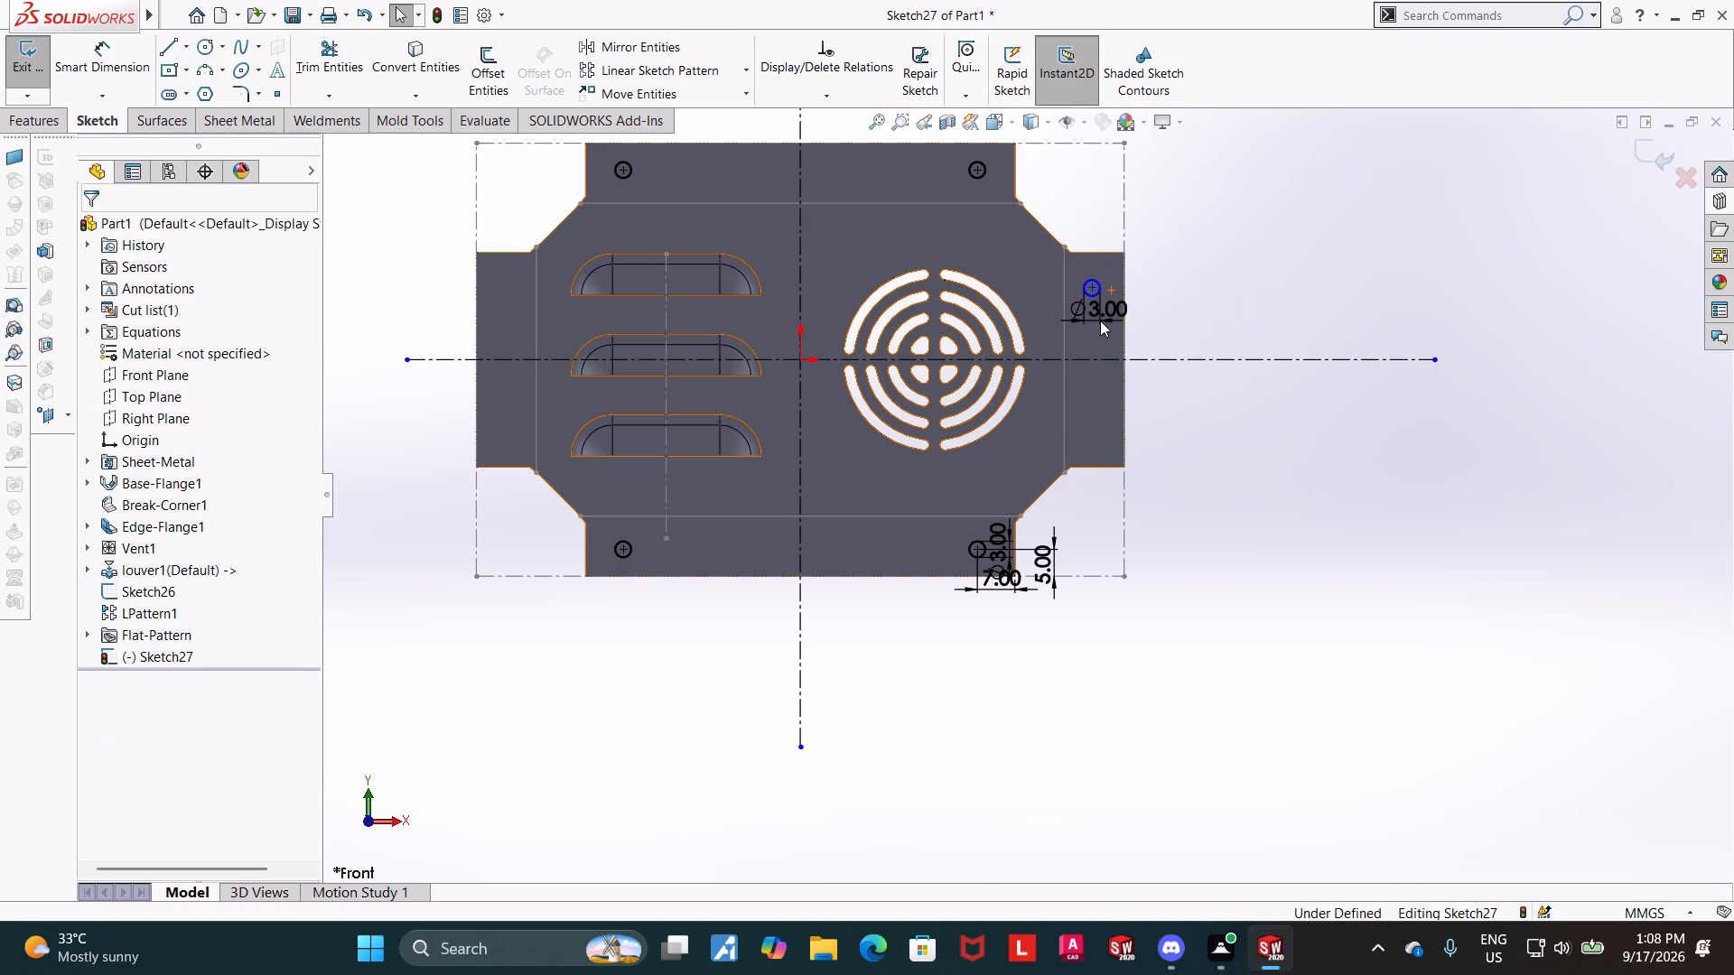
# Dimension the right flange's circle center 5 mm horizontally from the flange's outer edge.
pyautogui.scroll(-3, 1150, 266)
pyautogui.press('Escape')
pyautogui.press('Escape')
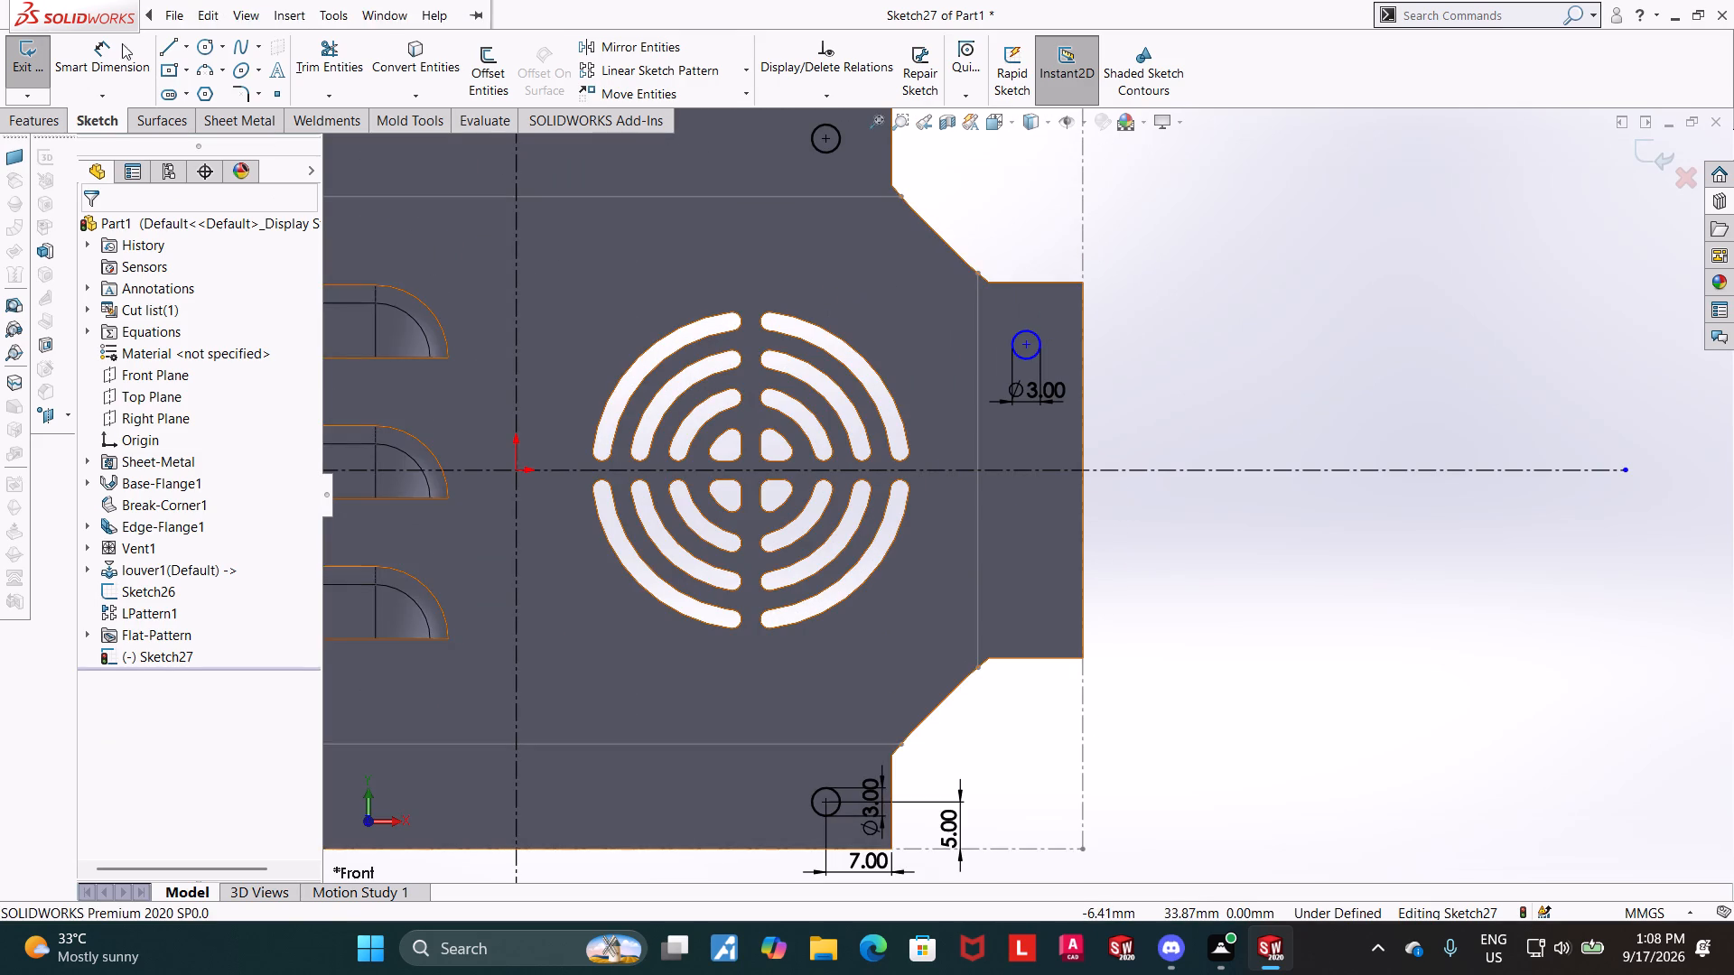
pyautogui.click(117, 62)
pyautogui.scroll(-3, 996, 348)
pyautogui.click(1053, 367)
pyautogui.scroll(2, 1064, 366)
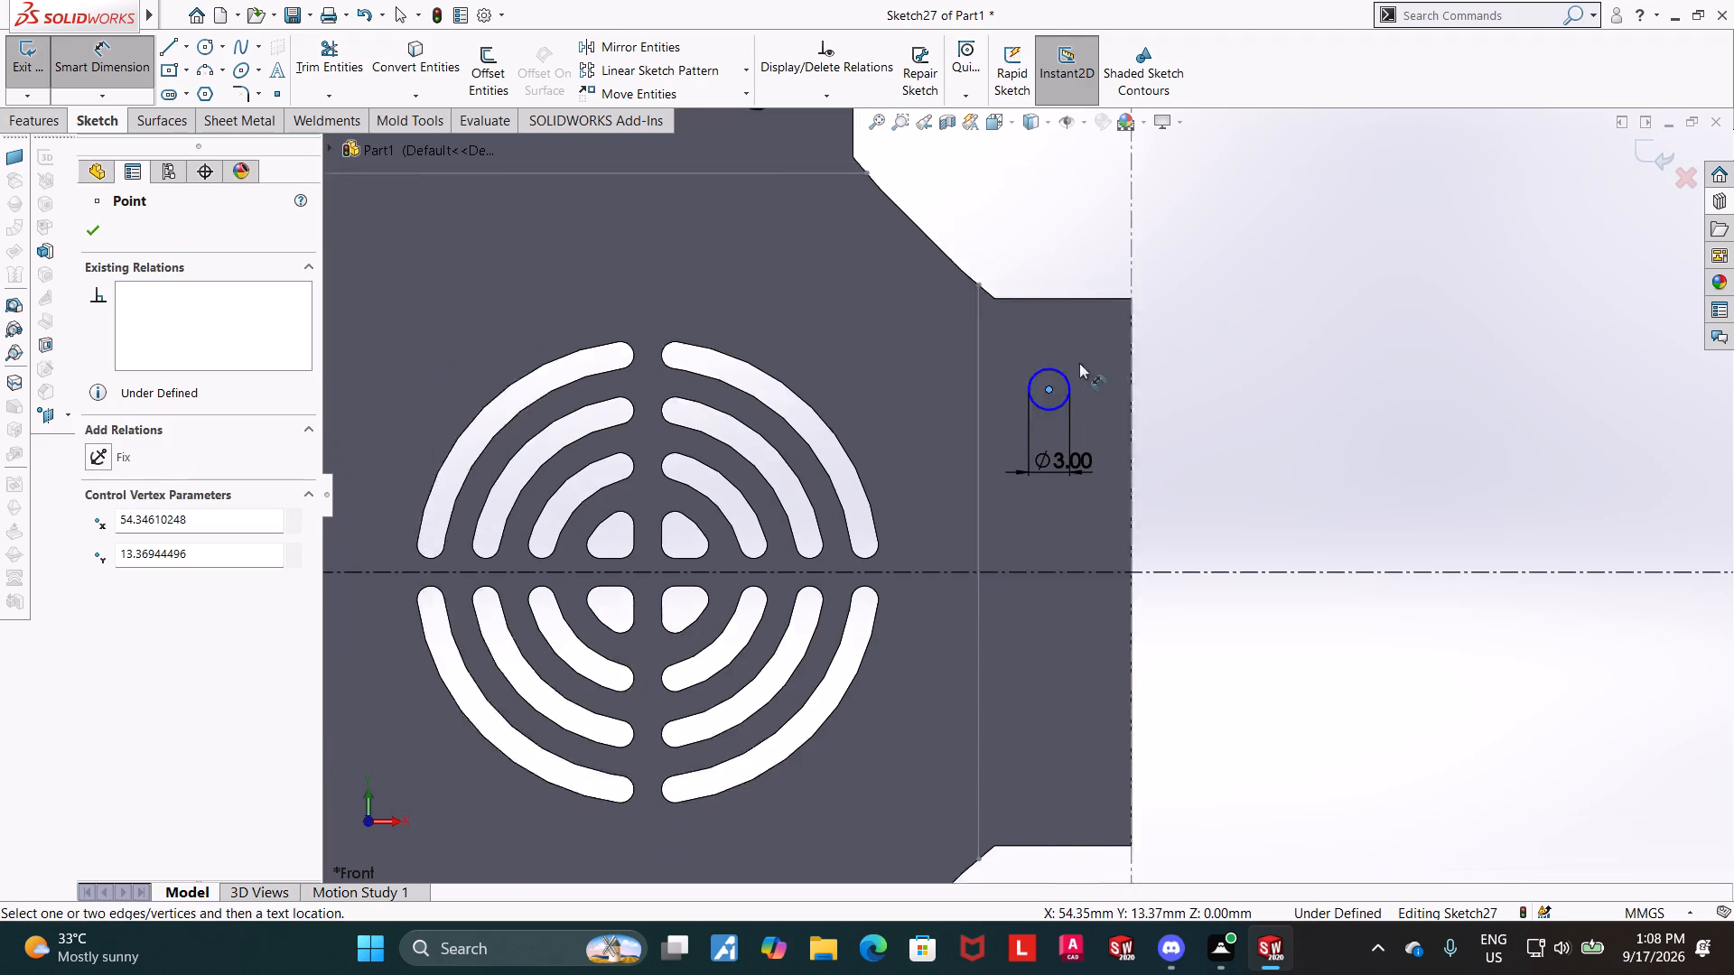
pyautogui.click(1113, 370)
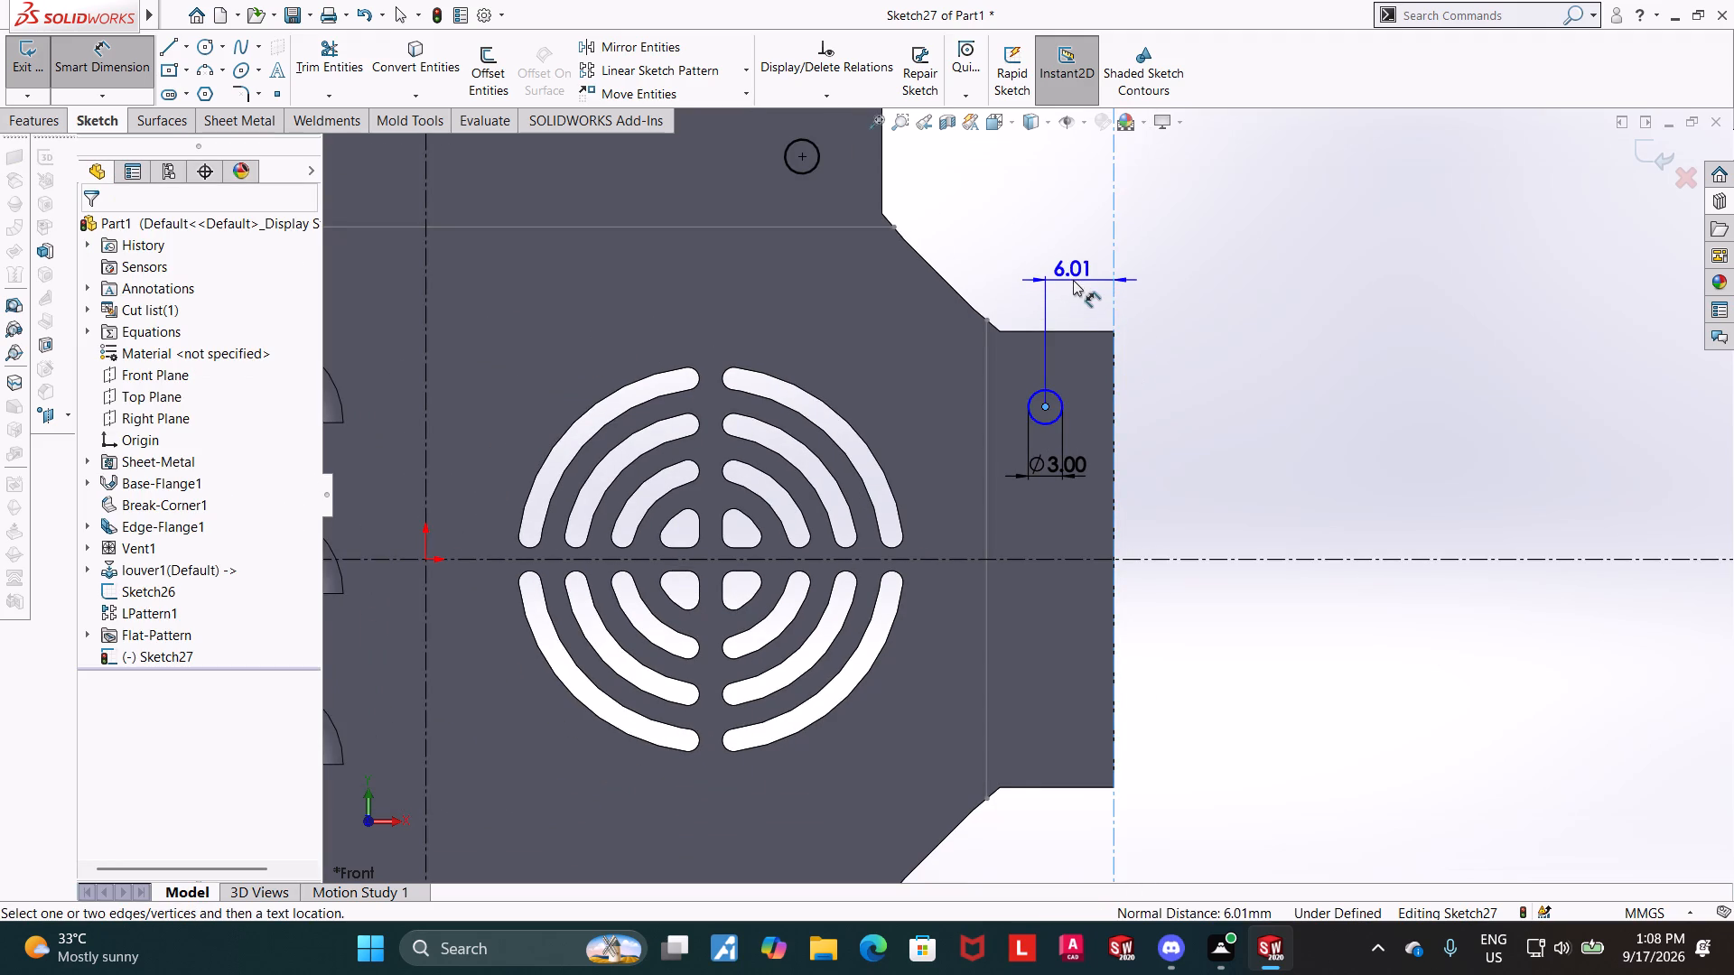
pyautogui.scroll(3, 1073, 280)
pyautogui.click(1058, 365)
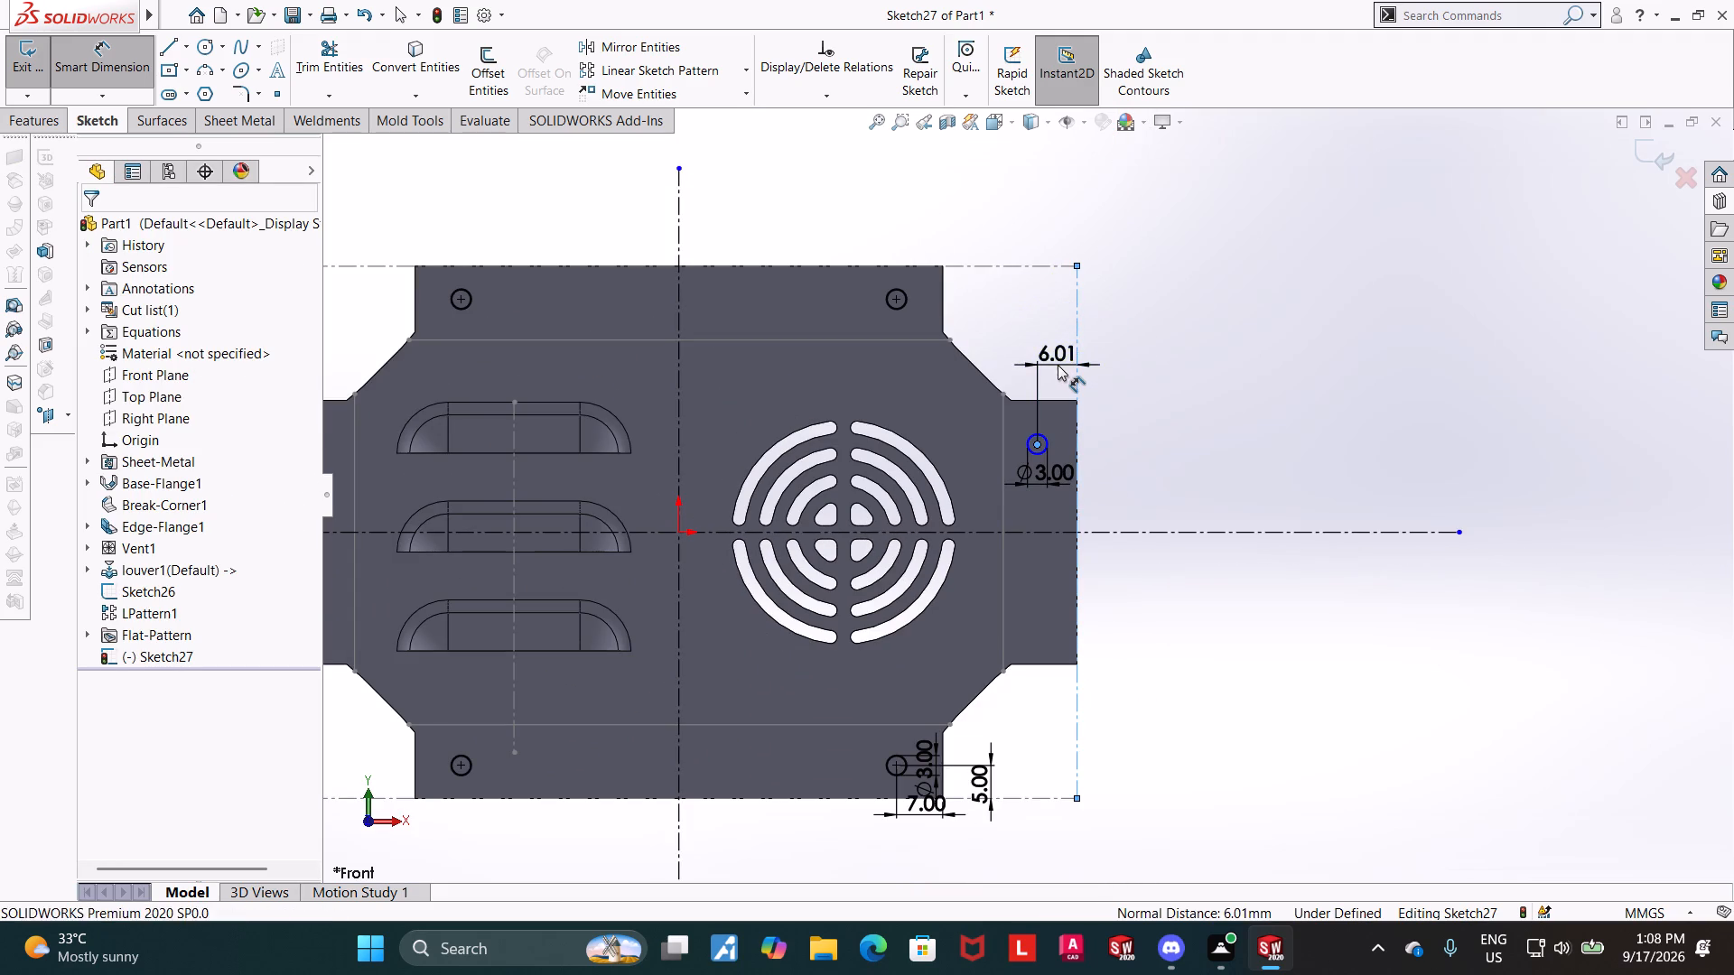
pyautogui.press('5')
pyautogui.press('Return')
pyautogui.press('Escape')
pyautogui.press('Escape')
pyautogui.scroll(-3, 1125, 437)
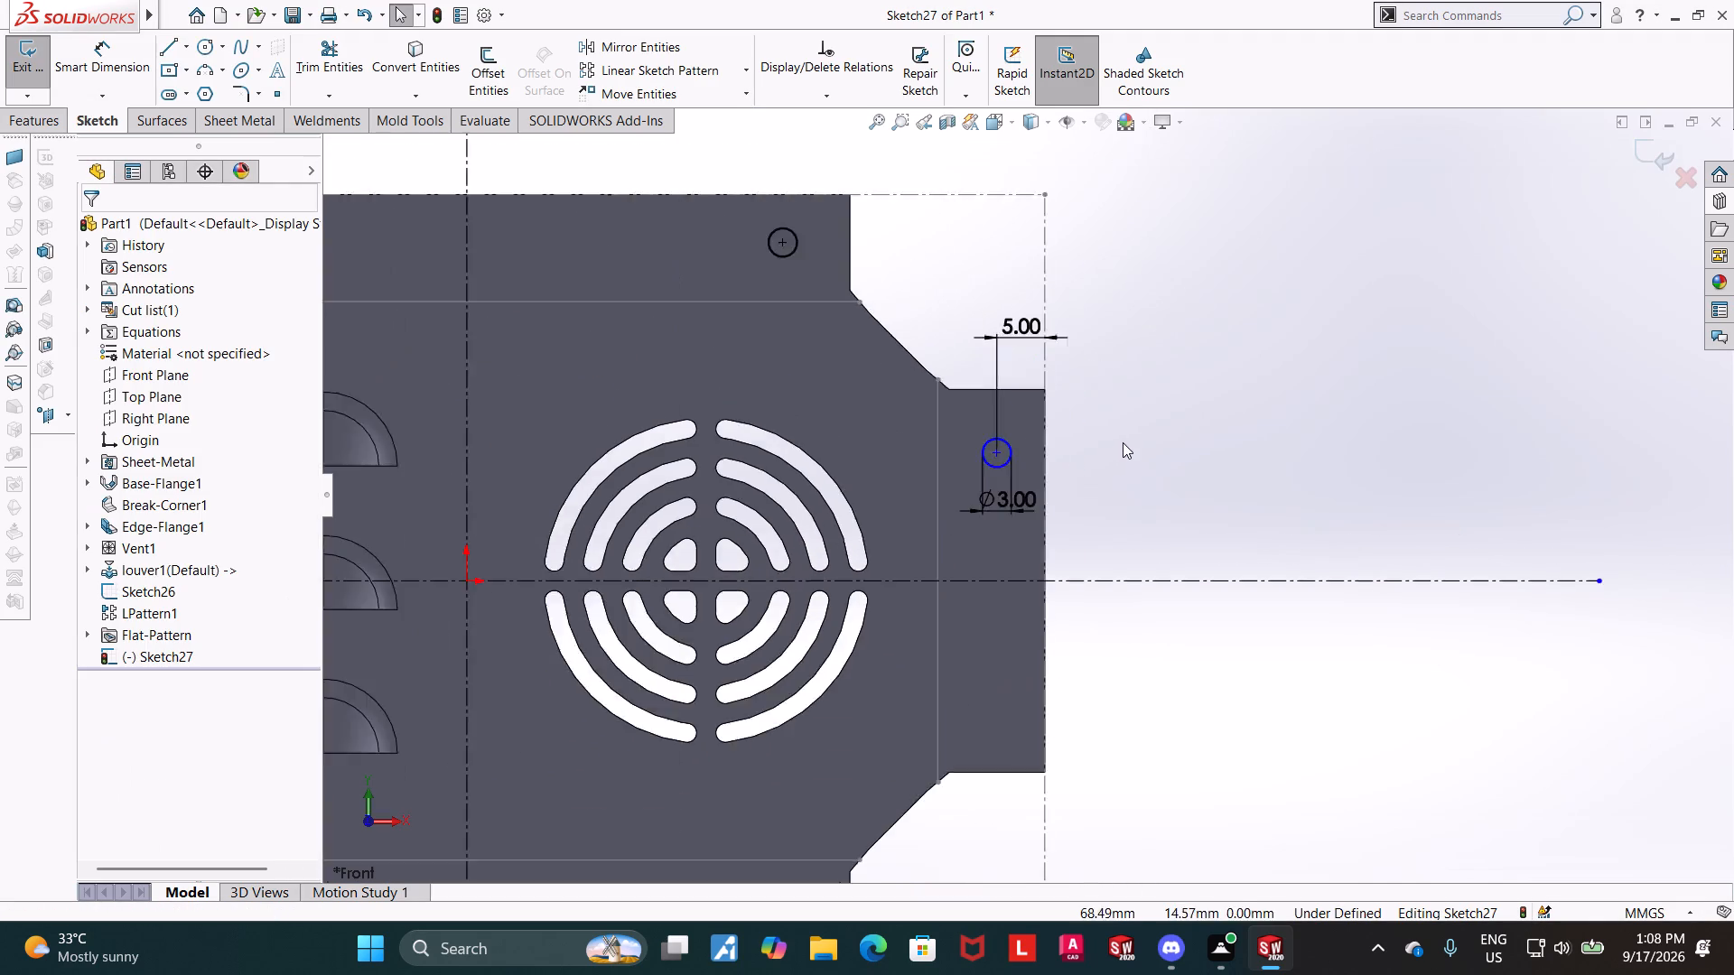
# Dimension the right flange's circle center 7 mm vertically from the flange's upper edge.
pyautogui.click(127, 57)
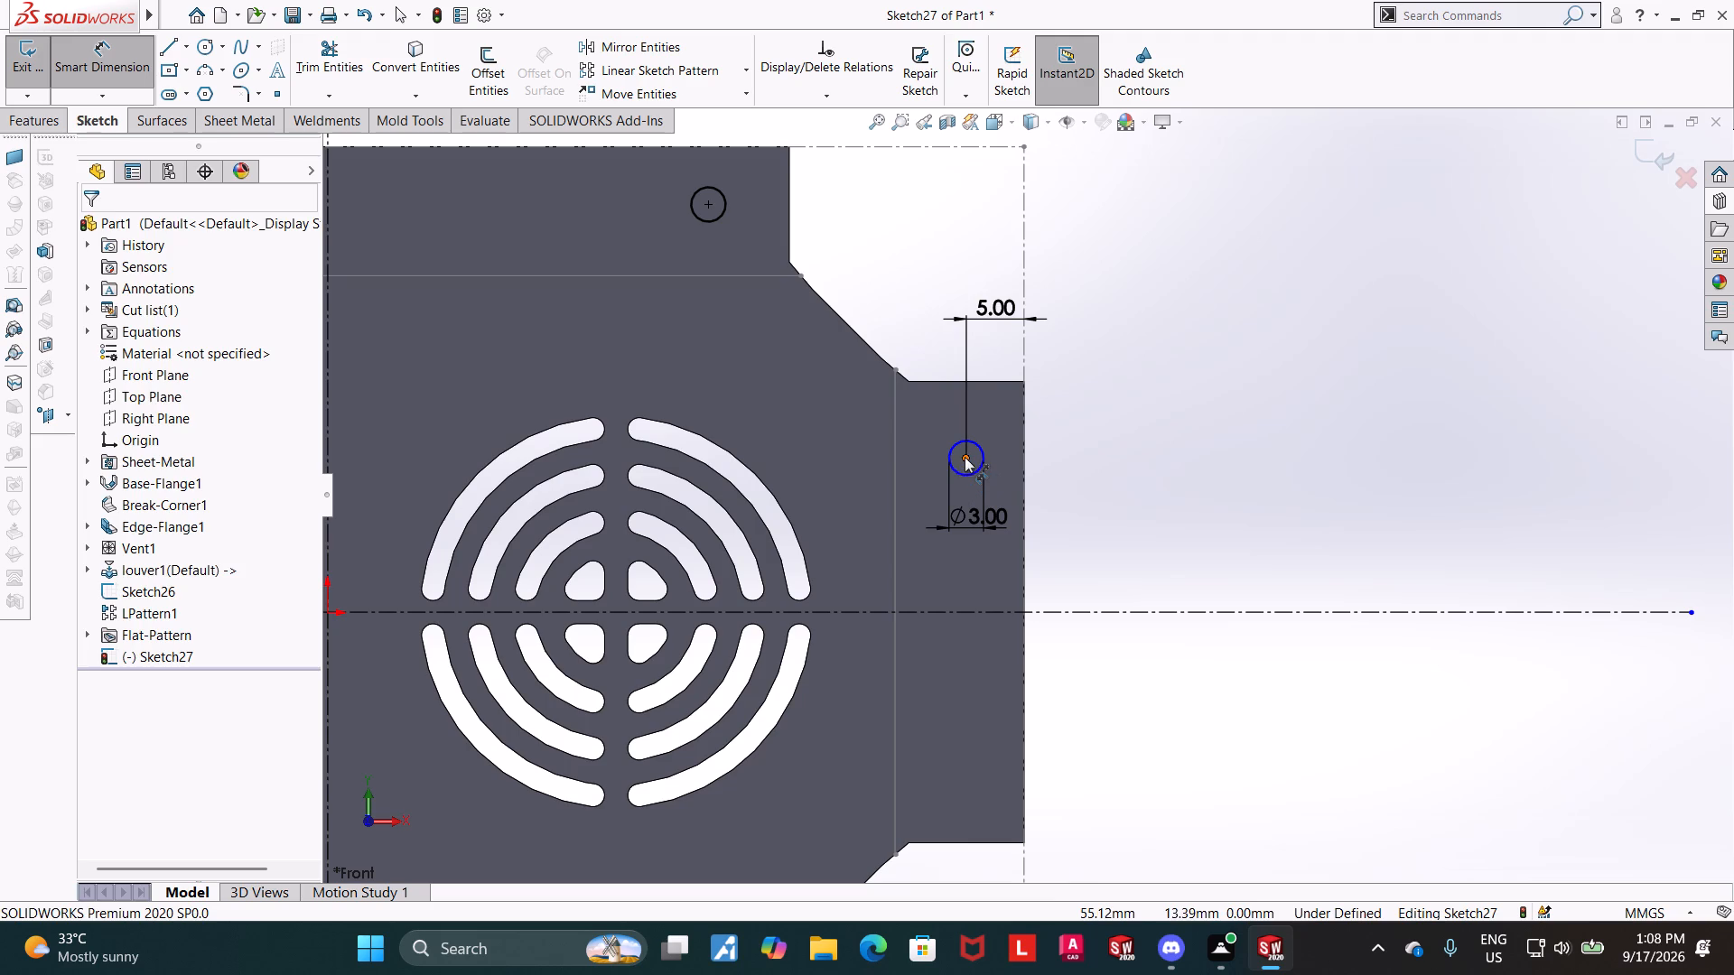
pyautogui.click(965, 457)
pyautogui.click(990, 379)
pyautogui.click(1102, 413)
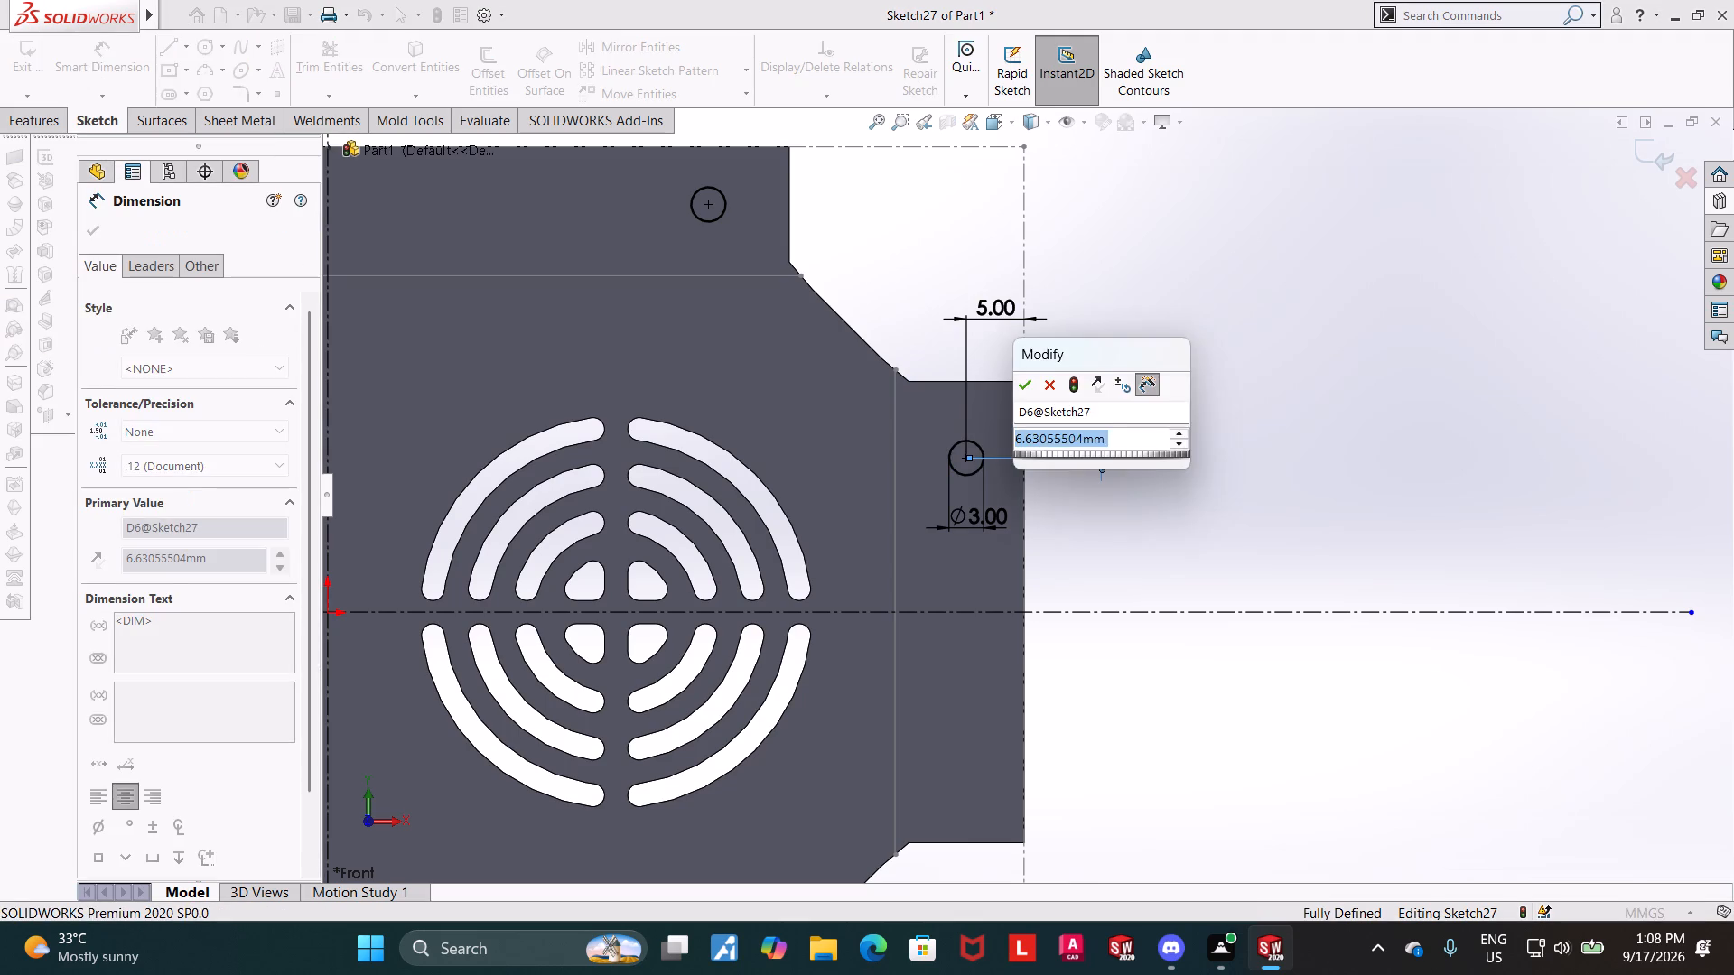
pyautogui.press('7')
pyautogui.press('Return')
pyautogui.press('Escape')
pyautogui.press('Escape')
# Mirror the right flange's circle about the horizontal centerline onto the flange's lower part, keeping the original.
pyautogui.scroll(1, 1079, 466)
pyautogui.moveTo(1091, 691); pyautogui.dragTo(1105, 603, button='middle')
pyautogui.moveTo(1155, 440); pyautogui.dragTo(1179, 507, button='middle')
pyautogui.scroll(4, 1154, 519)
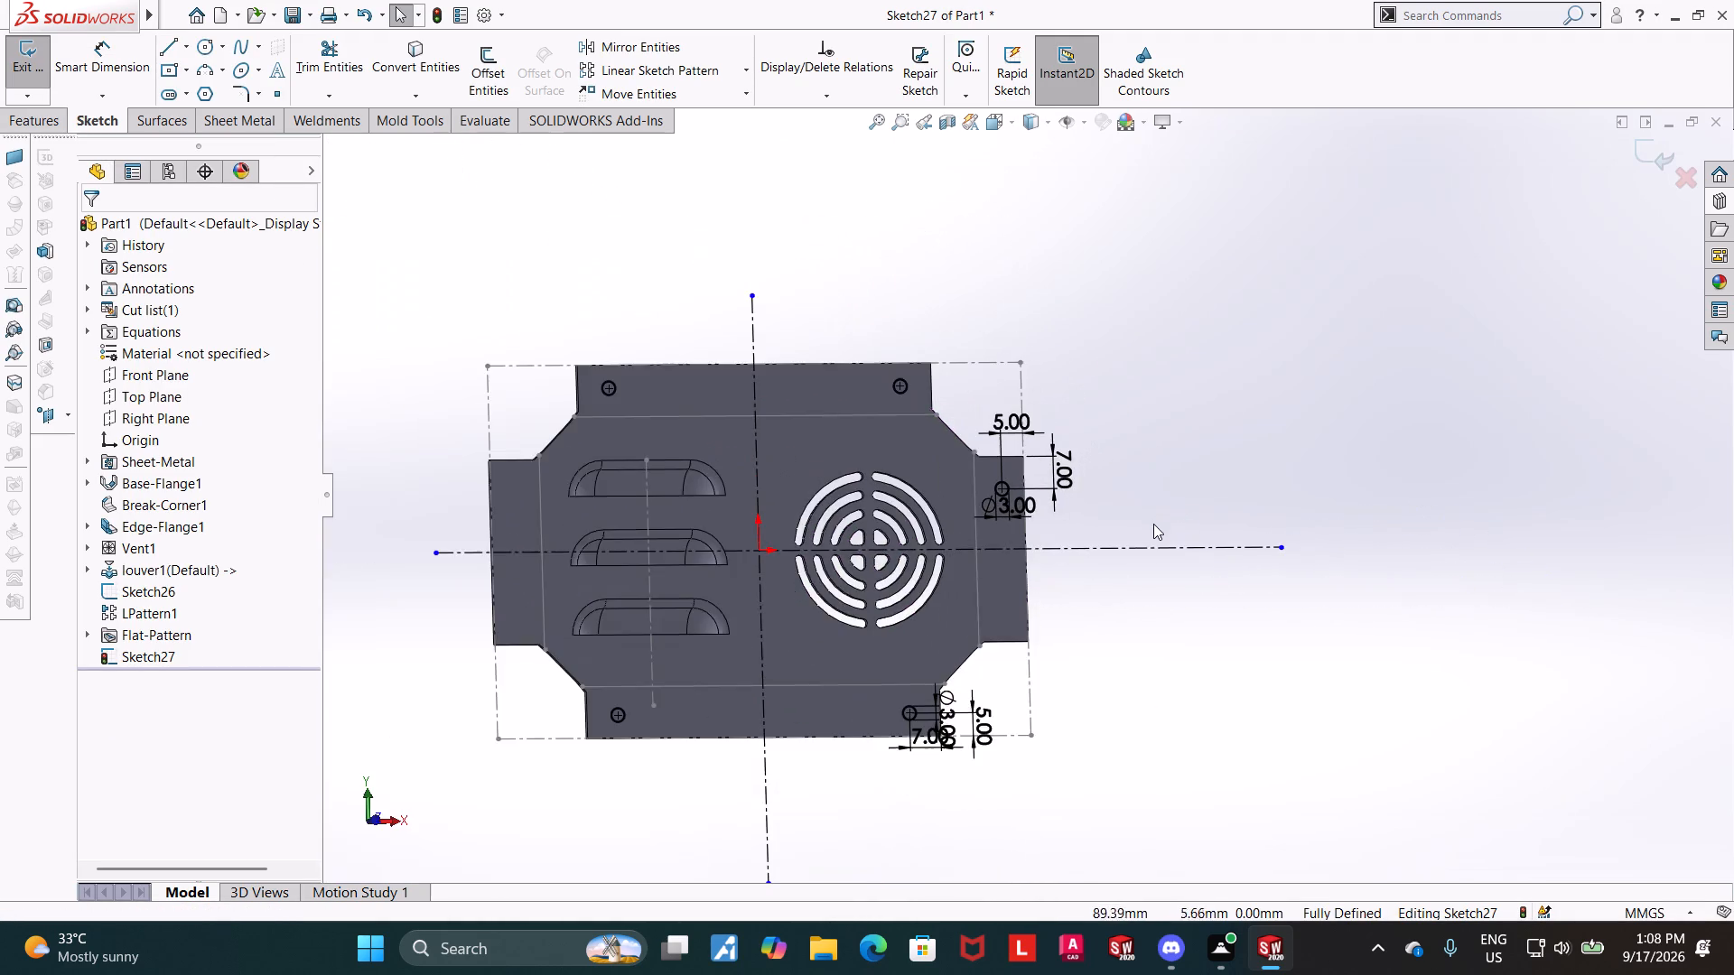
pyautogui.scroll(-1, 1108, 579)
pyautogui.moveTo(1080, 606); pyautogui.dragTo(1059, 608, button='middle')
pyautogui.scroll(3, 1059, 601)
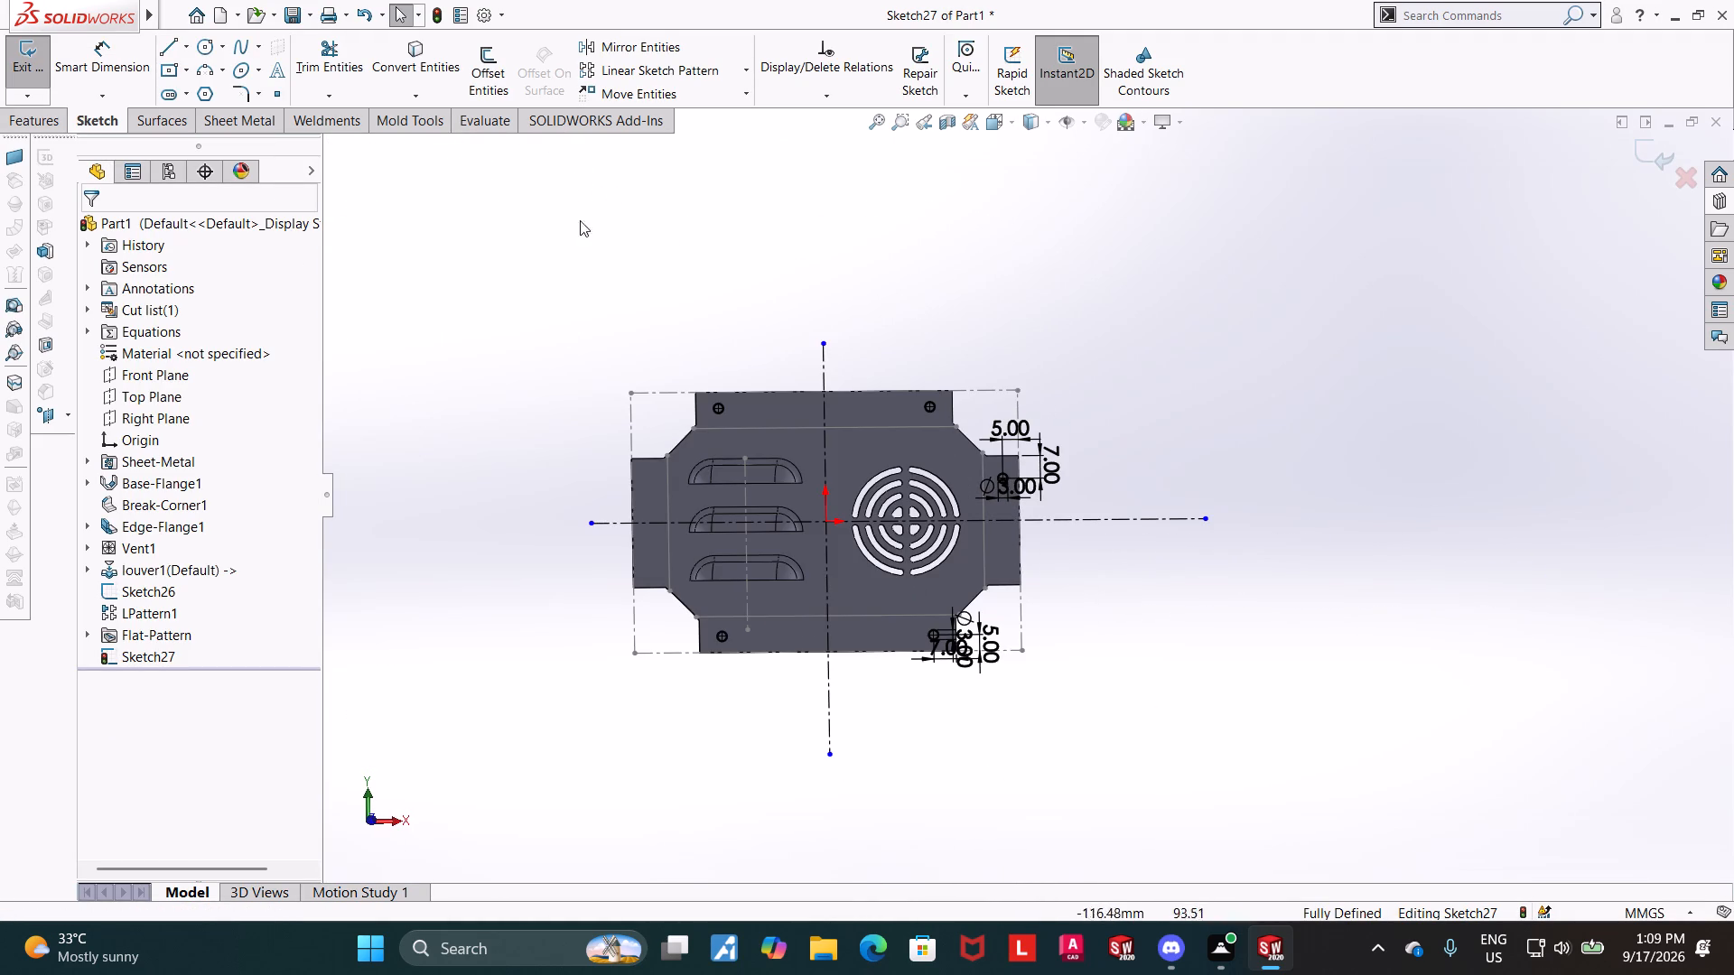
pyautogui.click(649, 42)
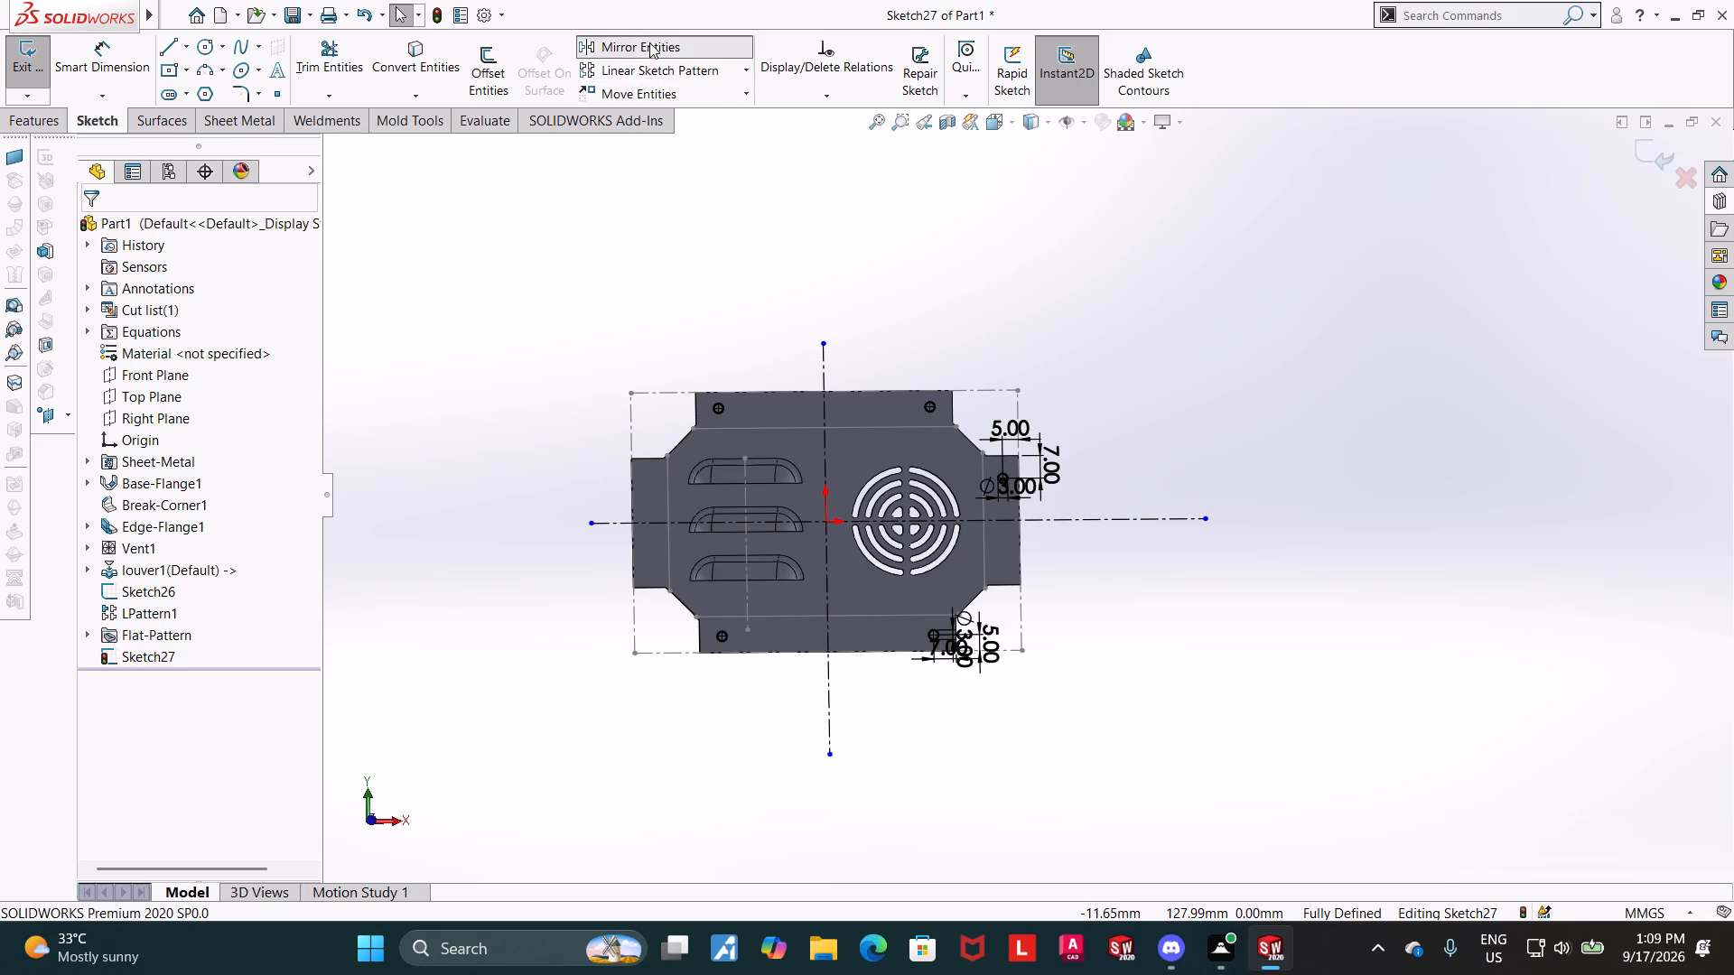
pyautogui.scroll(-3, 1043, 510)
pyautogui.click(976, 458)
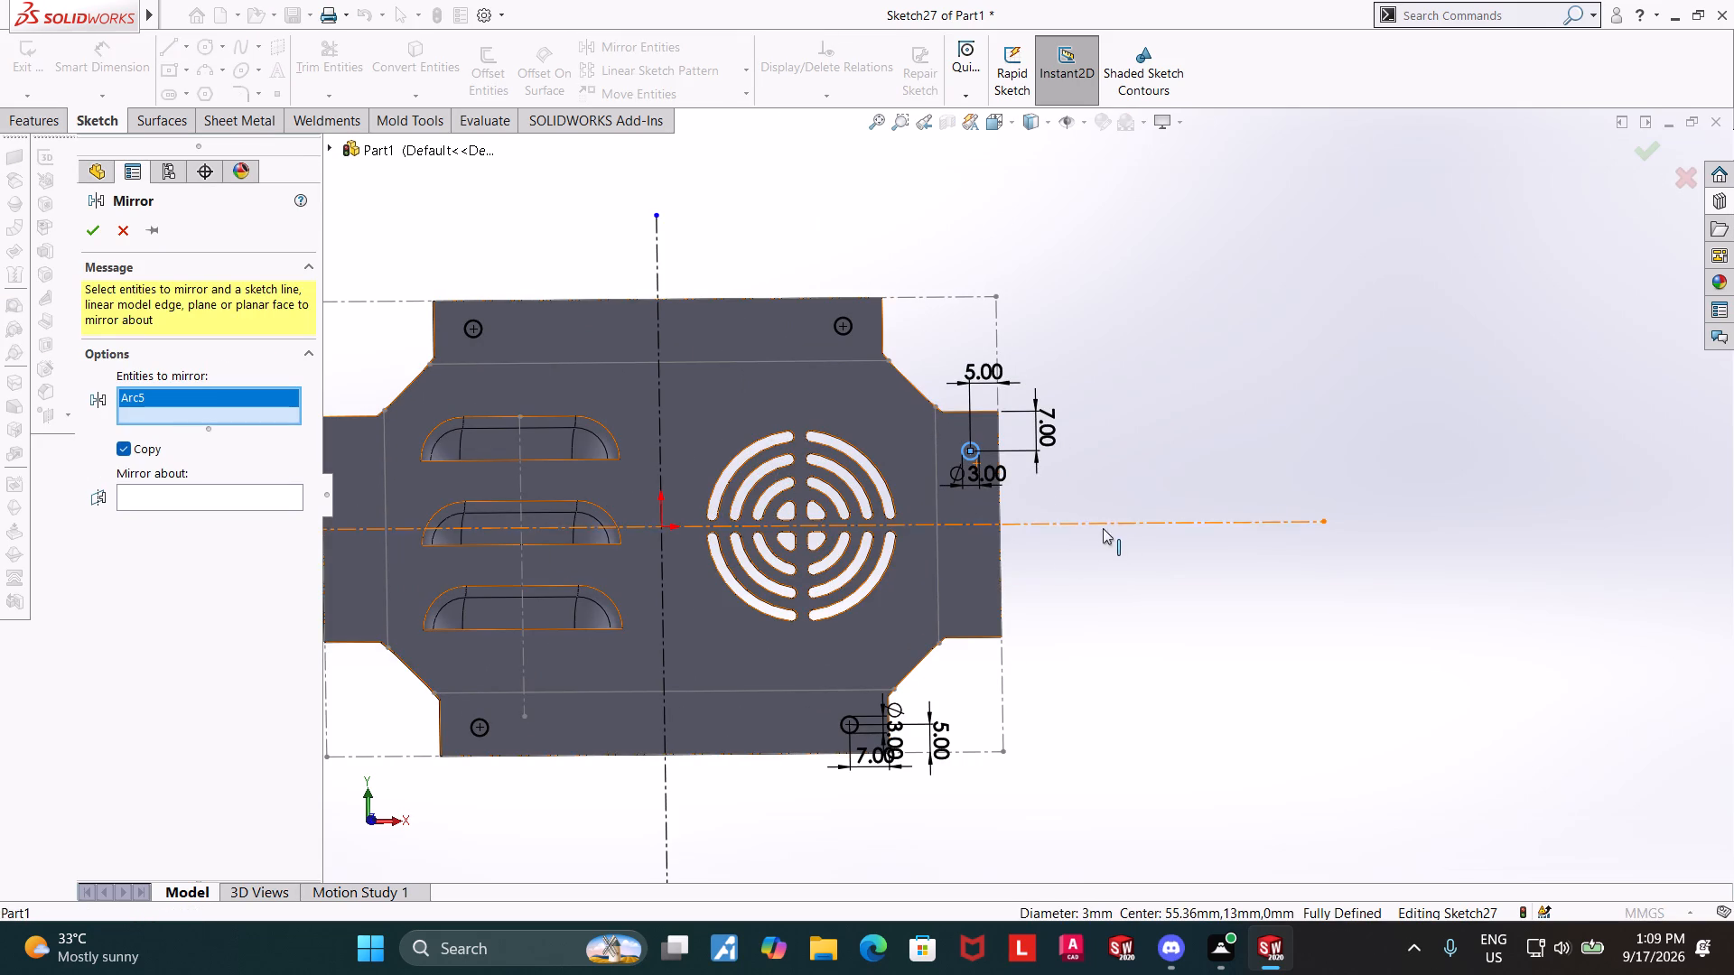
pyautogui.click(193, 500)
pyautogui.click(1029, 522)
pyautogui.scroll(2, 1094, 532)
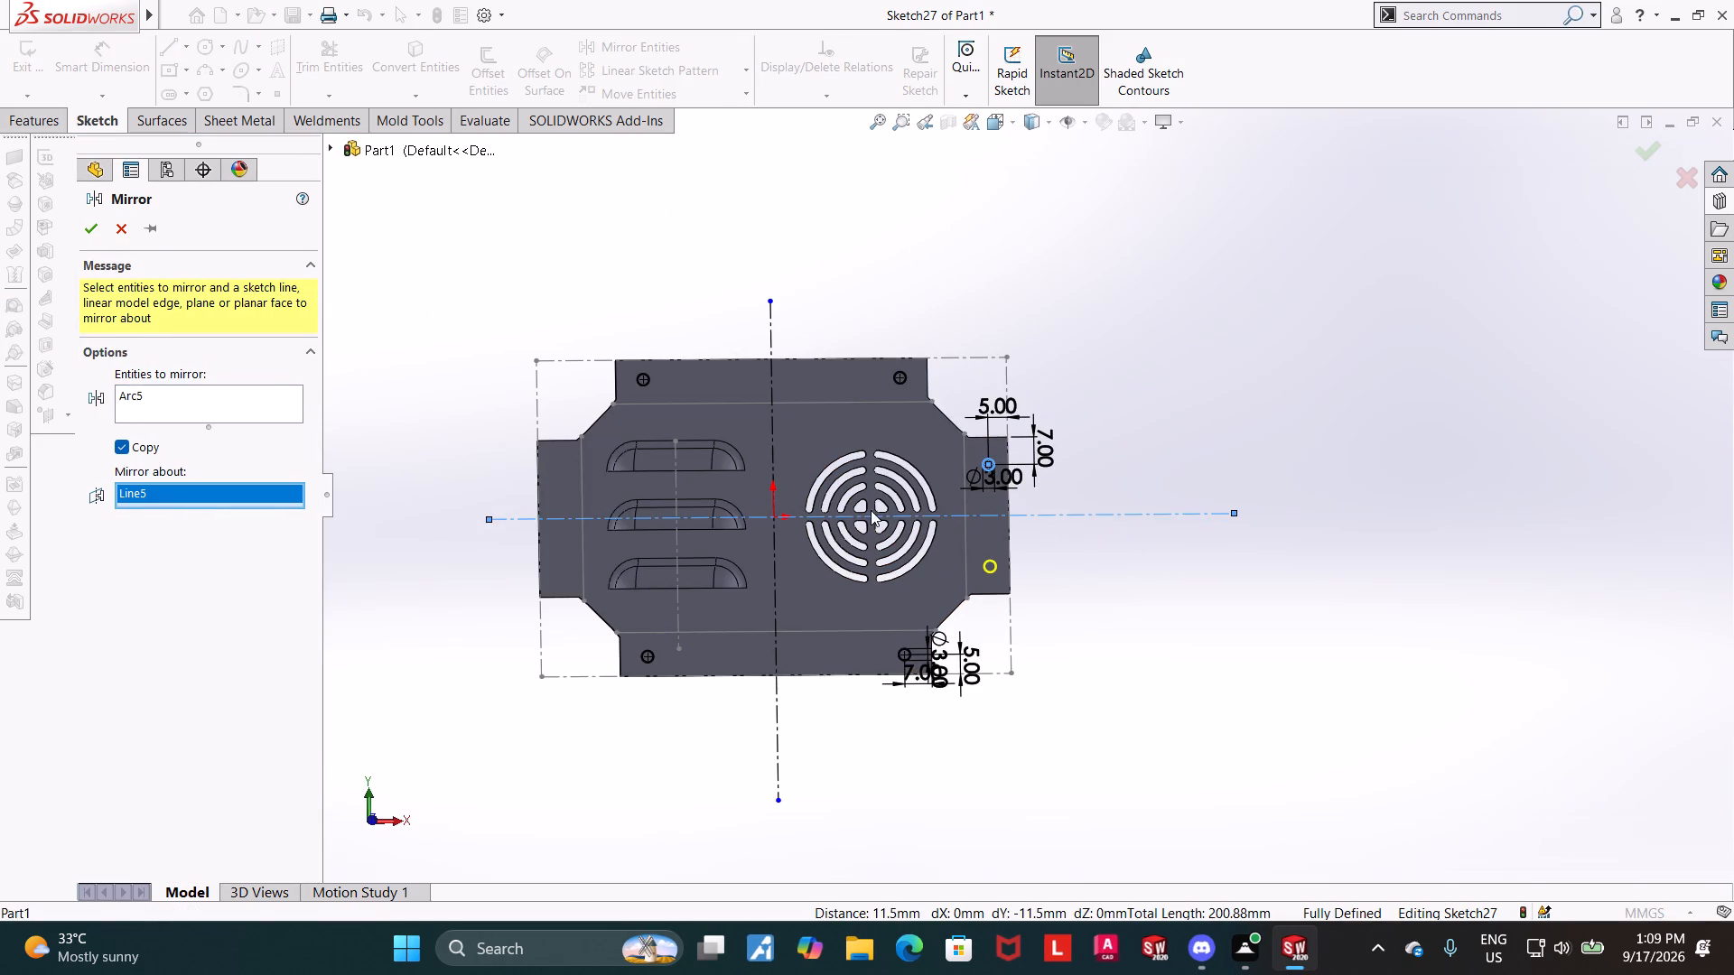
pyautogui.click(89, 230)
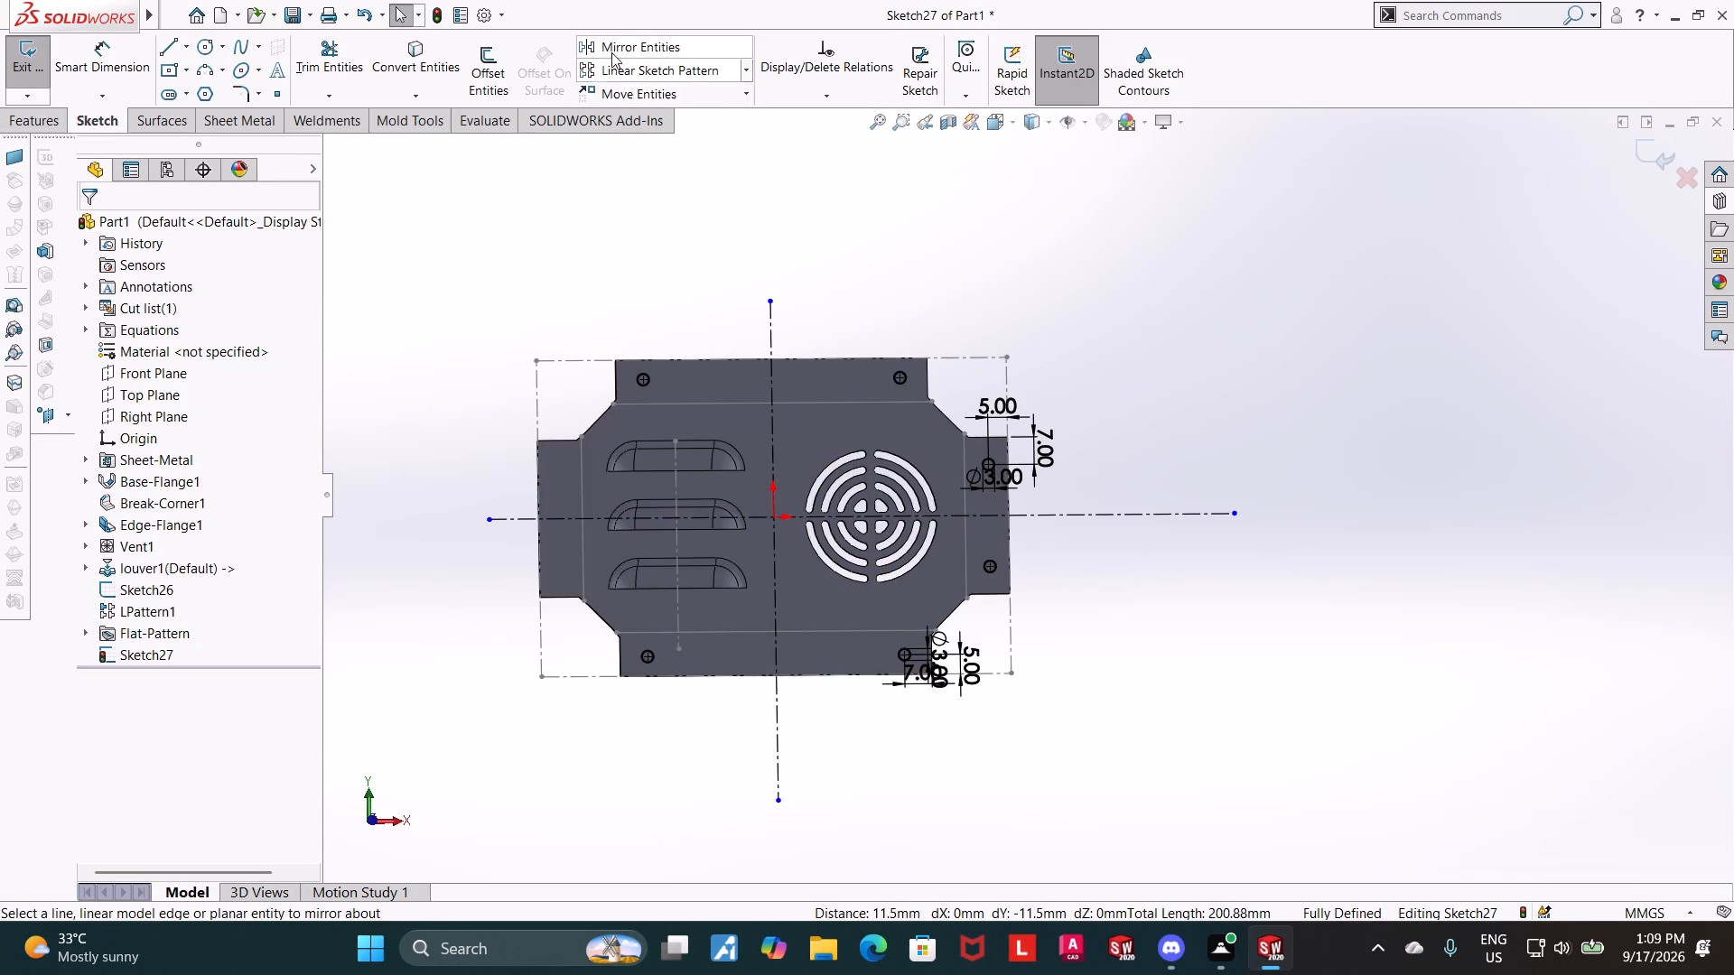
# Mirror both right-flange circles about the vertical centerline onto the left flange, keeping the originals.
pyautogui.click(612, 52)
pyautogui.scroll(-3, 948, 509)
pyautogui.click(1039, 617)
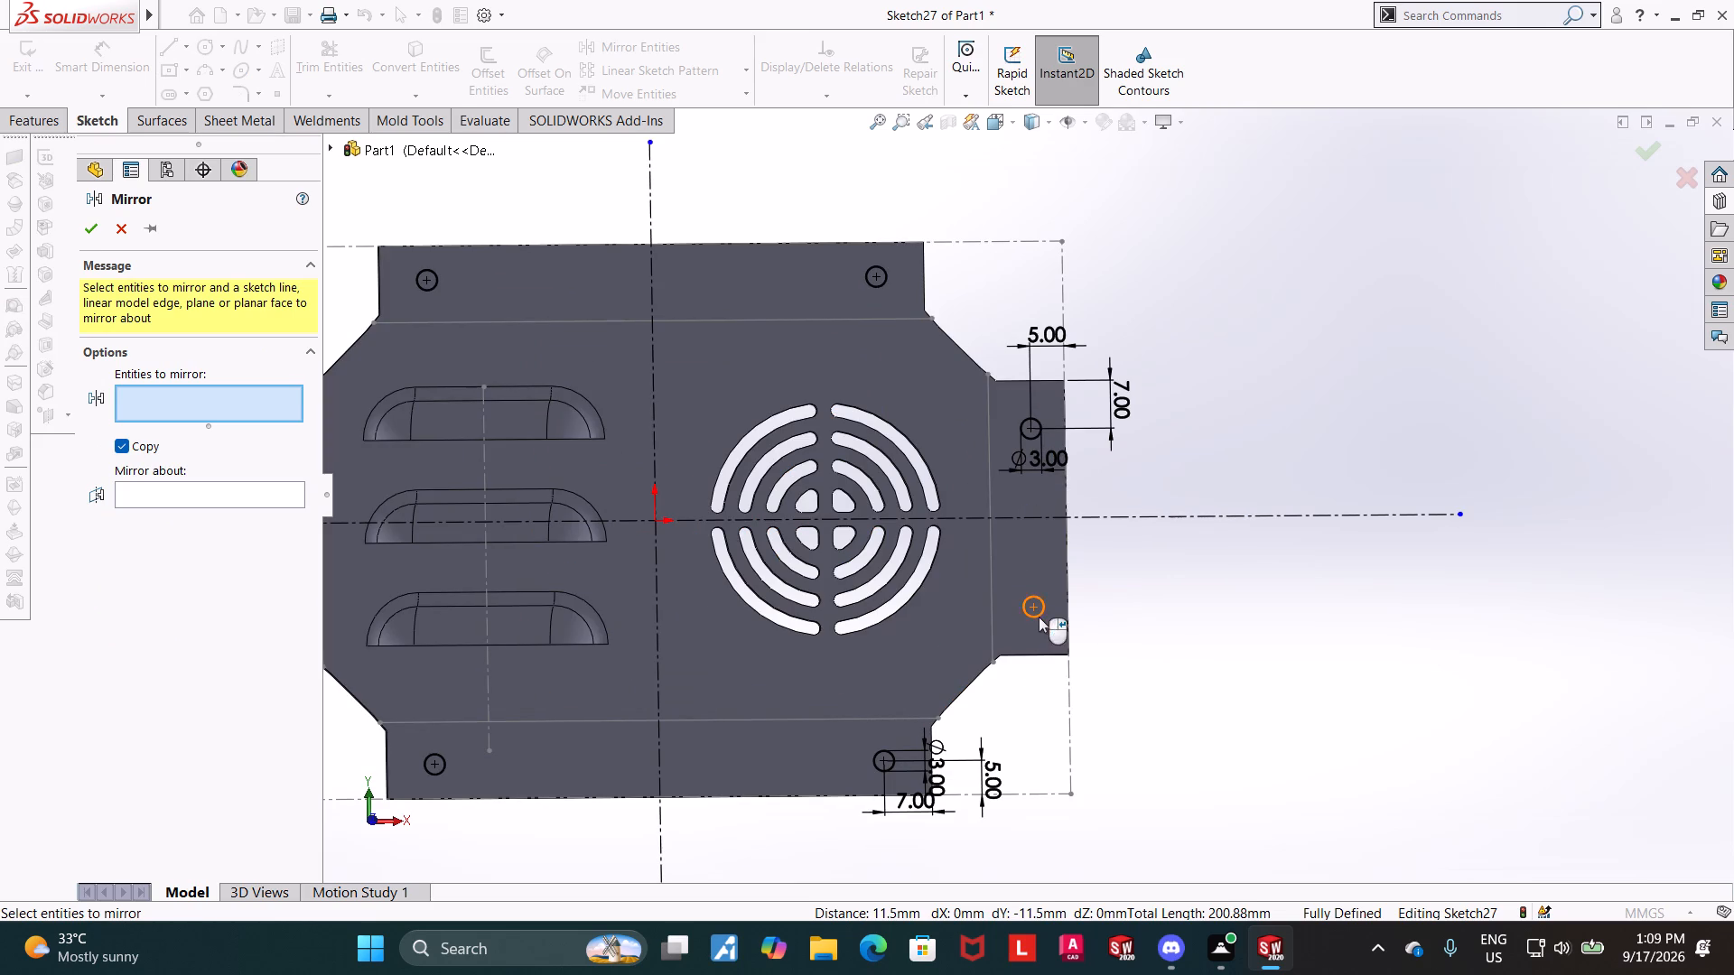
pyautogui.click(655, 624)
pyautogui.scroll(3, 675, 617)
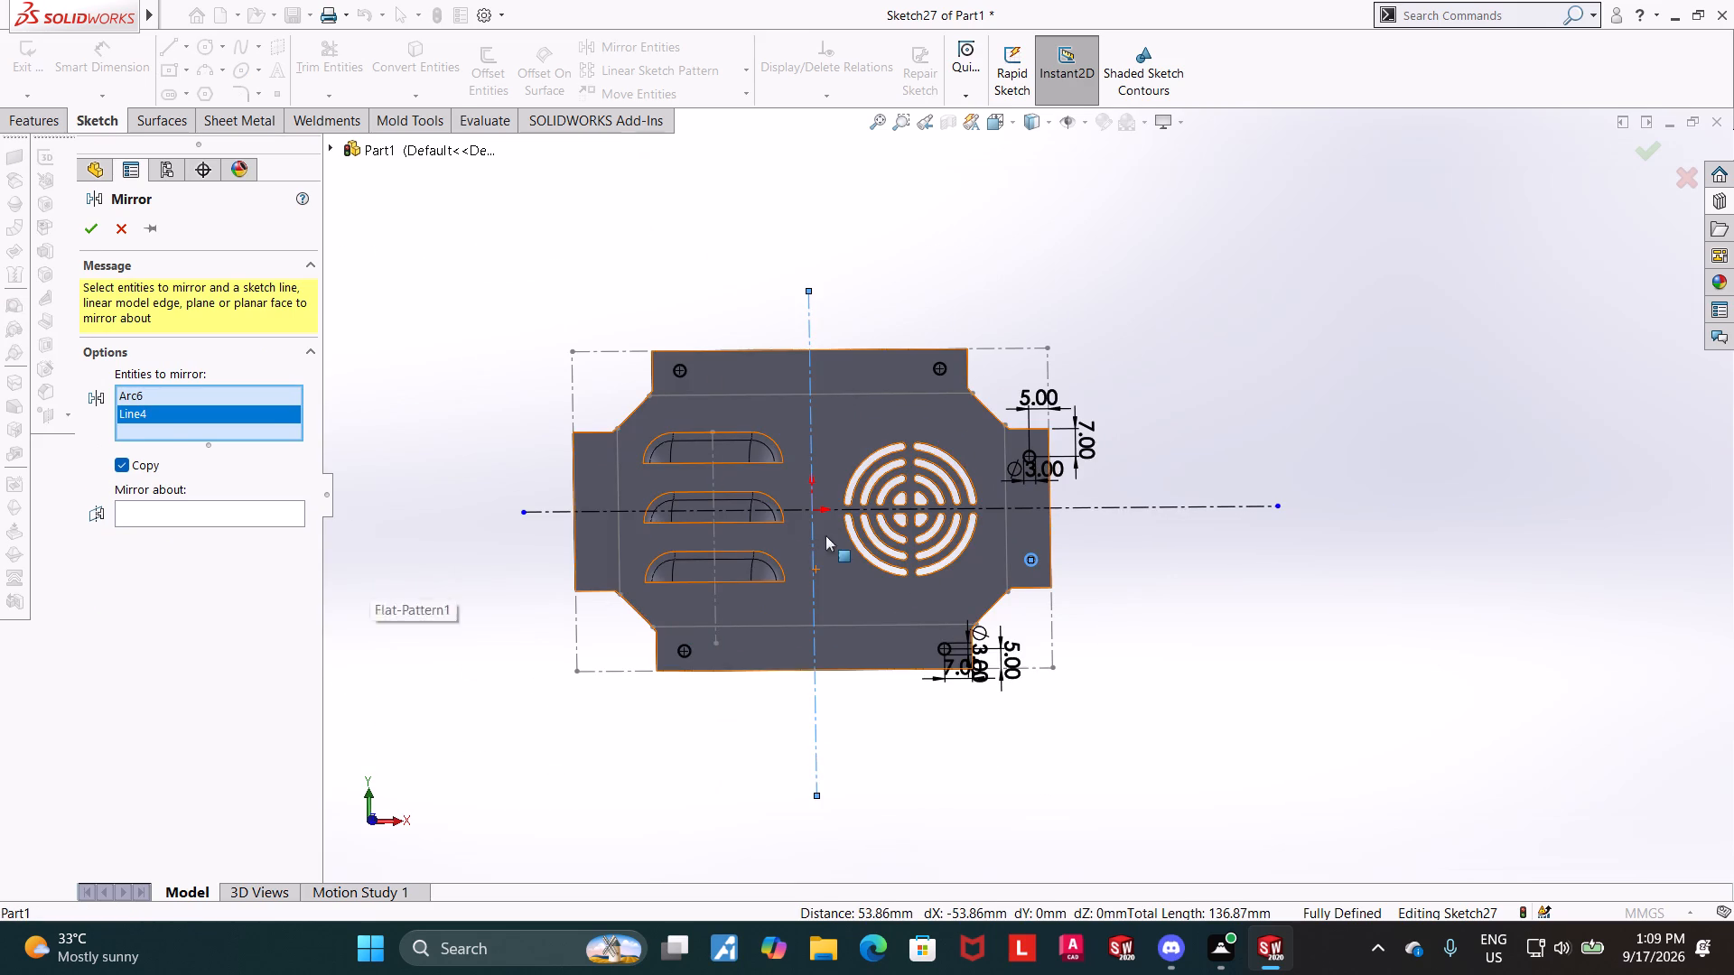
pyautogui.rightClick(167, 417)
pyautogui.click(202, 453)
pyautogui.click(210, 498)
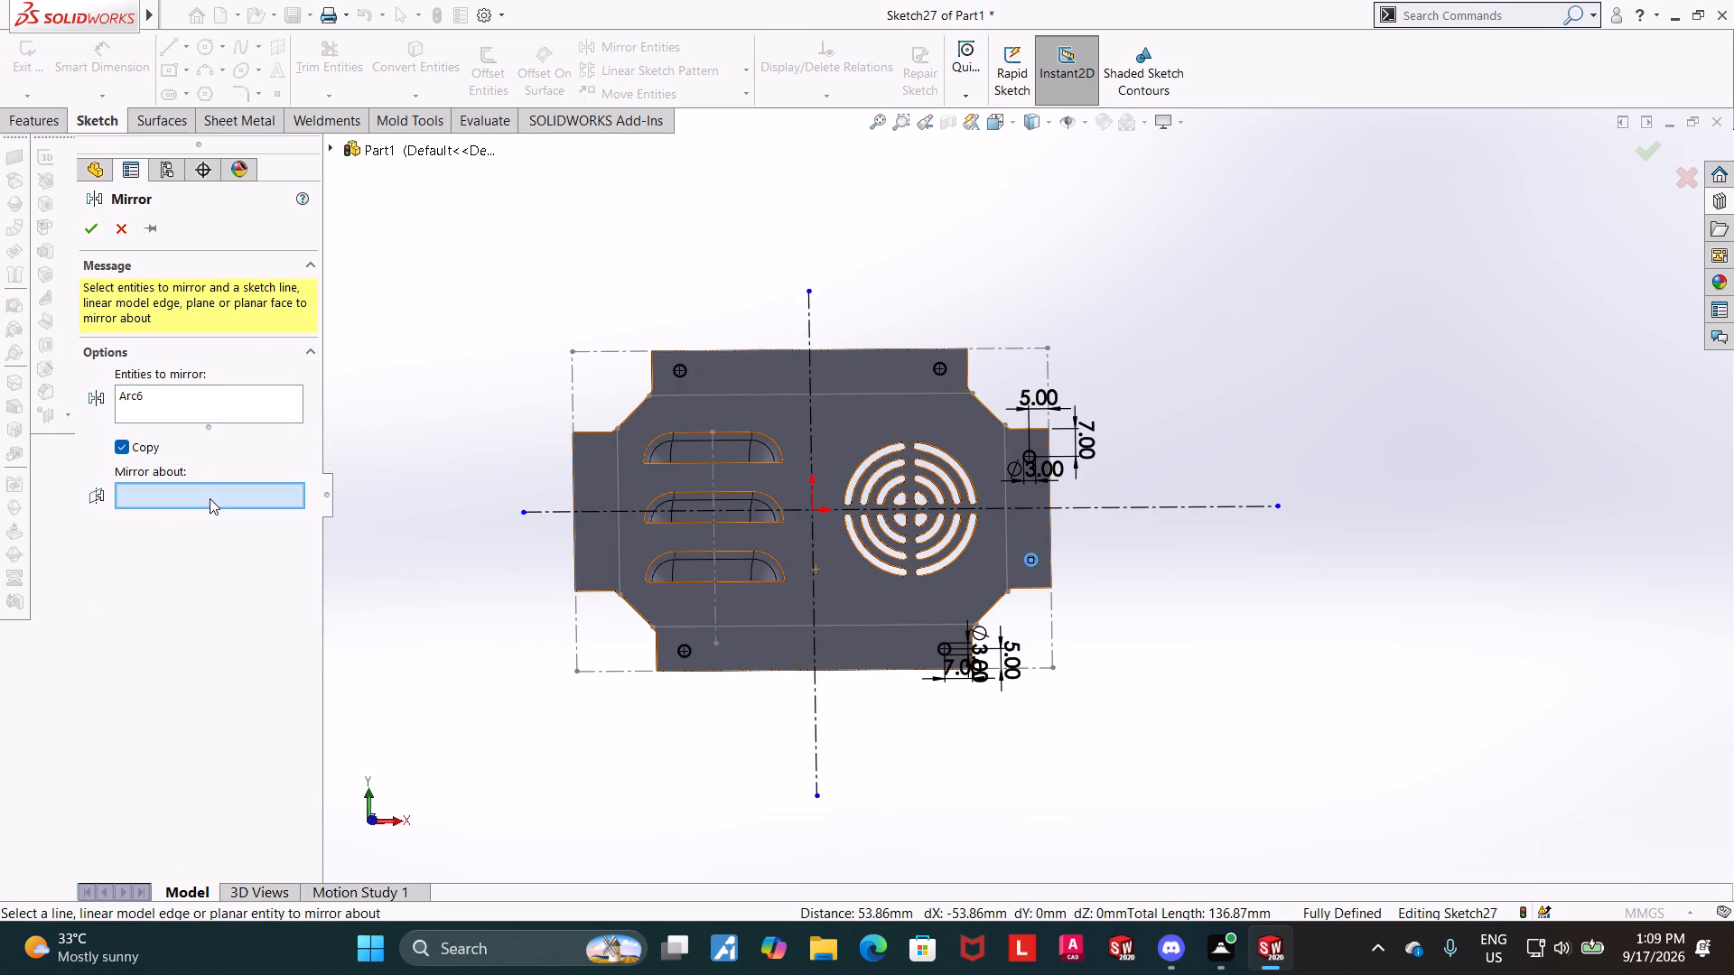
pyautogui.click(808, 580)
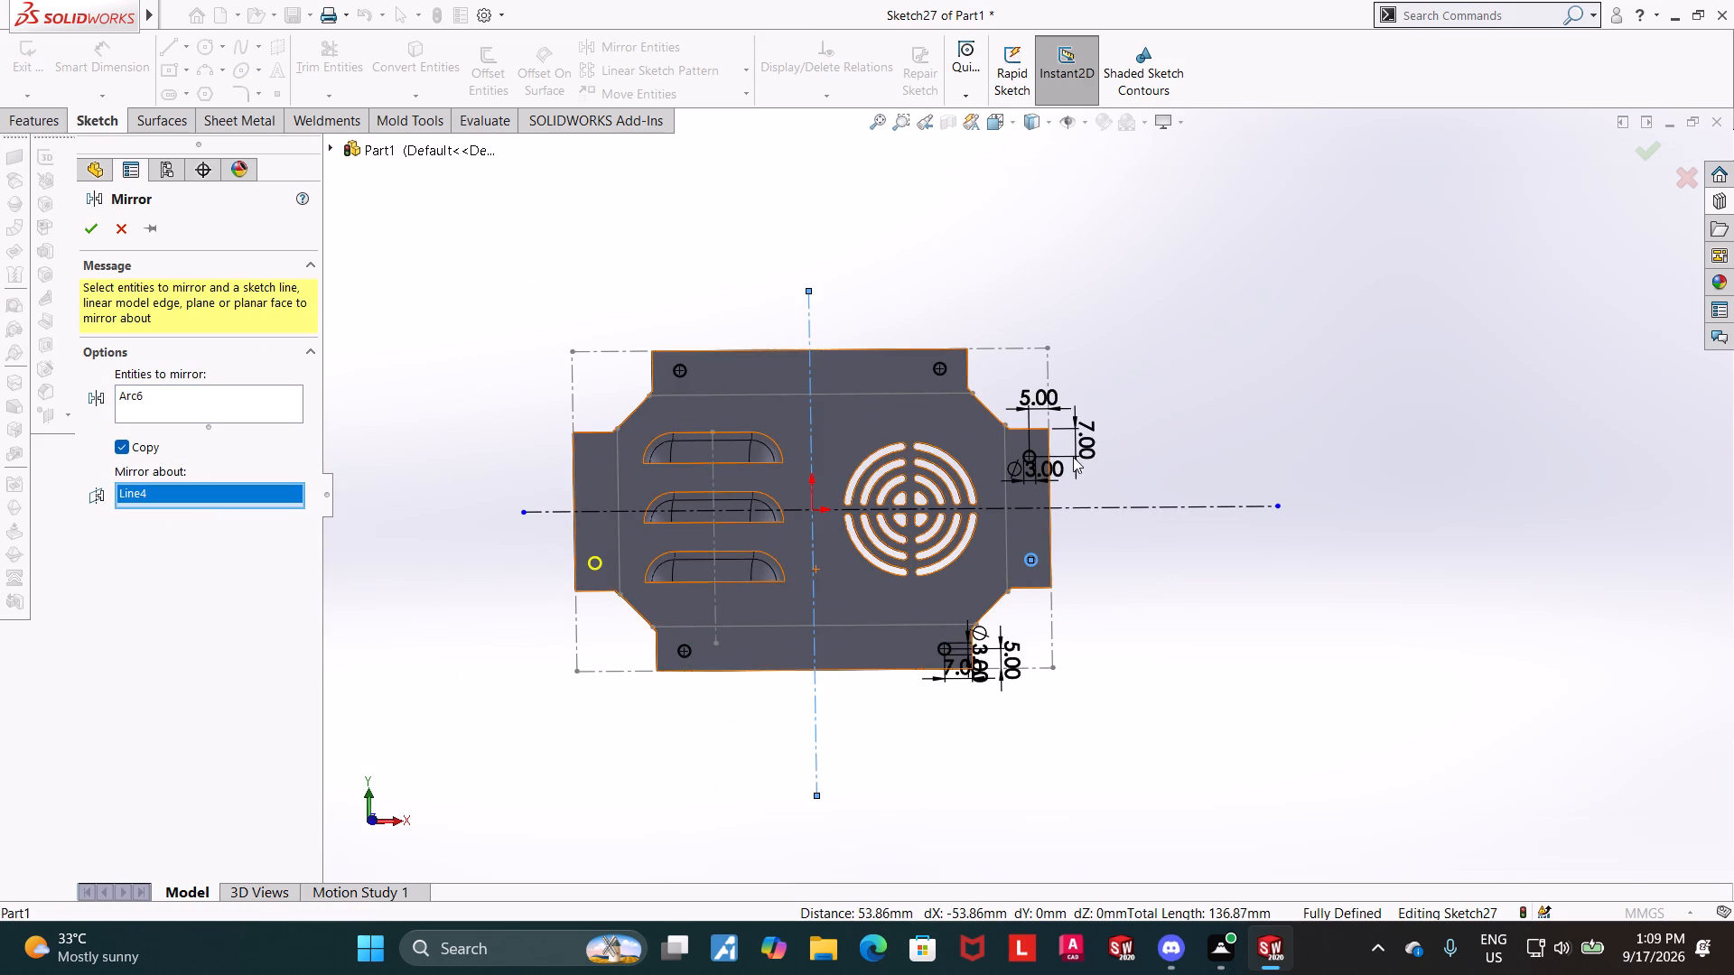
pyautogui.scroll(-4, 1043, 467)
pyautogui.click(122, 422)
pyautogui.click(130, 413)
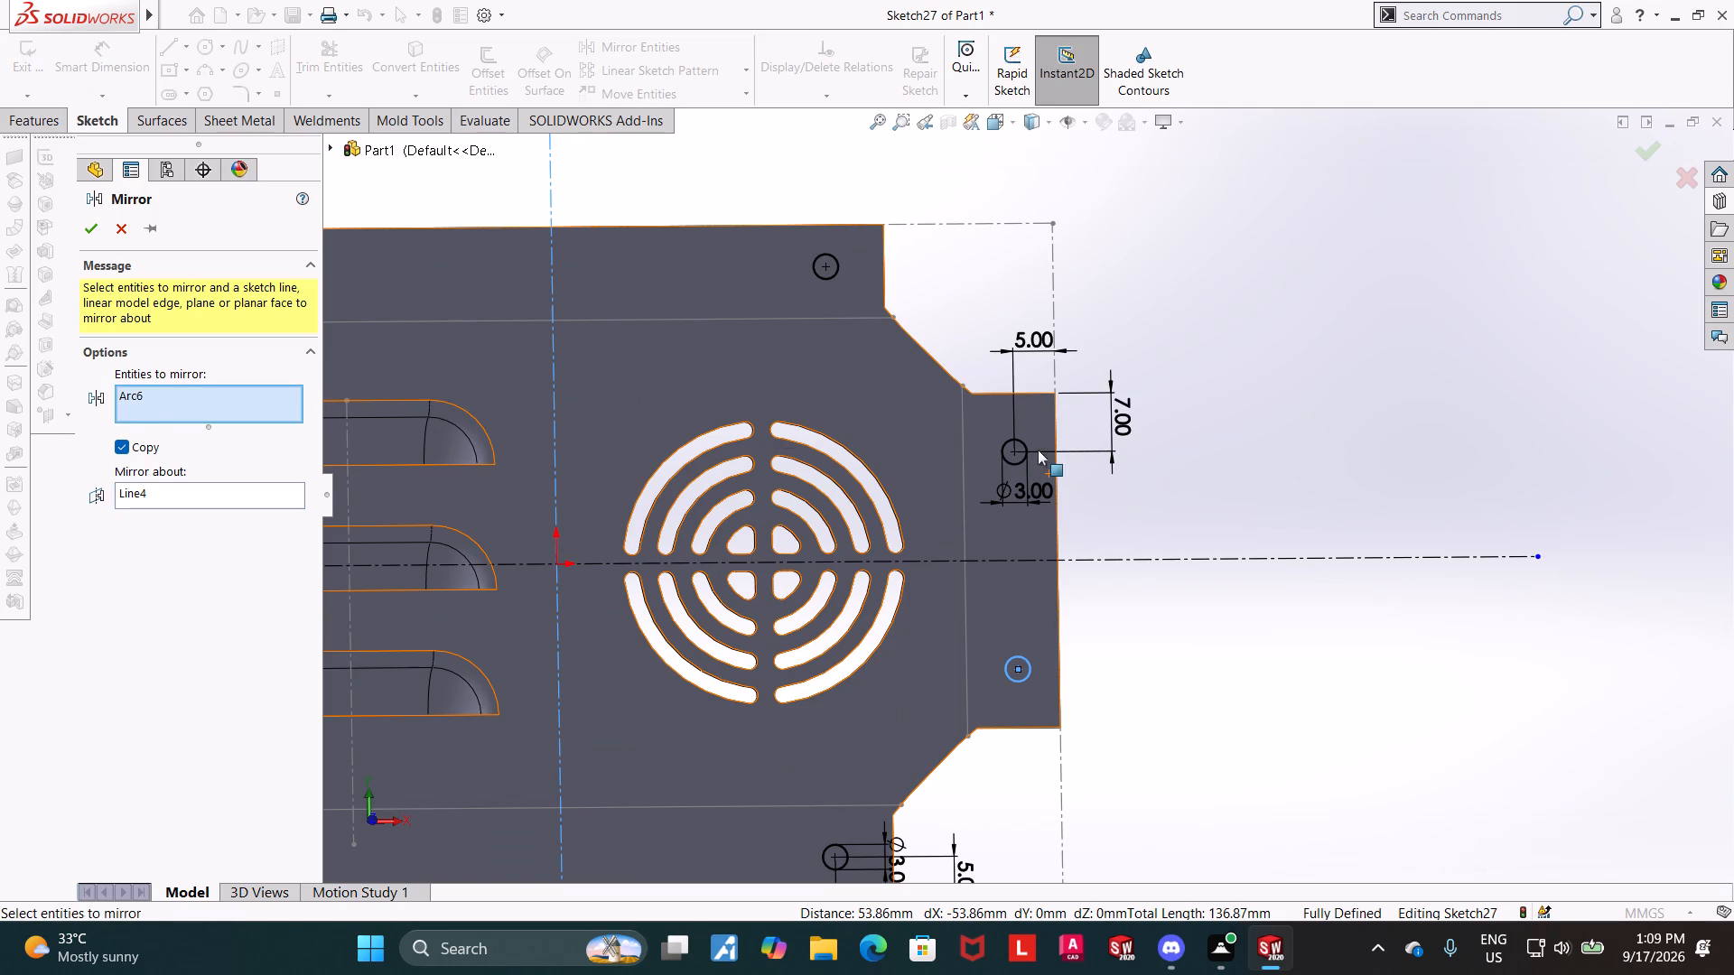
pyautogui.click(1024, 460)
pyautogui.scroll(4, 1130, 461)
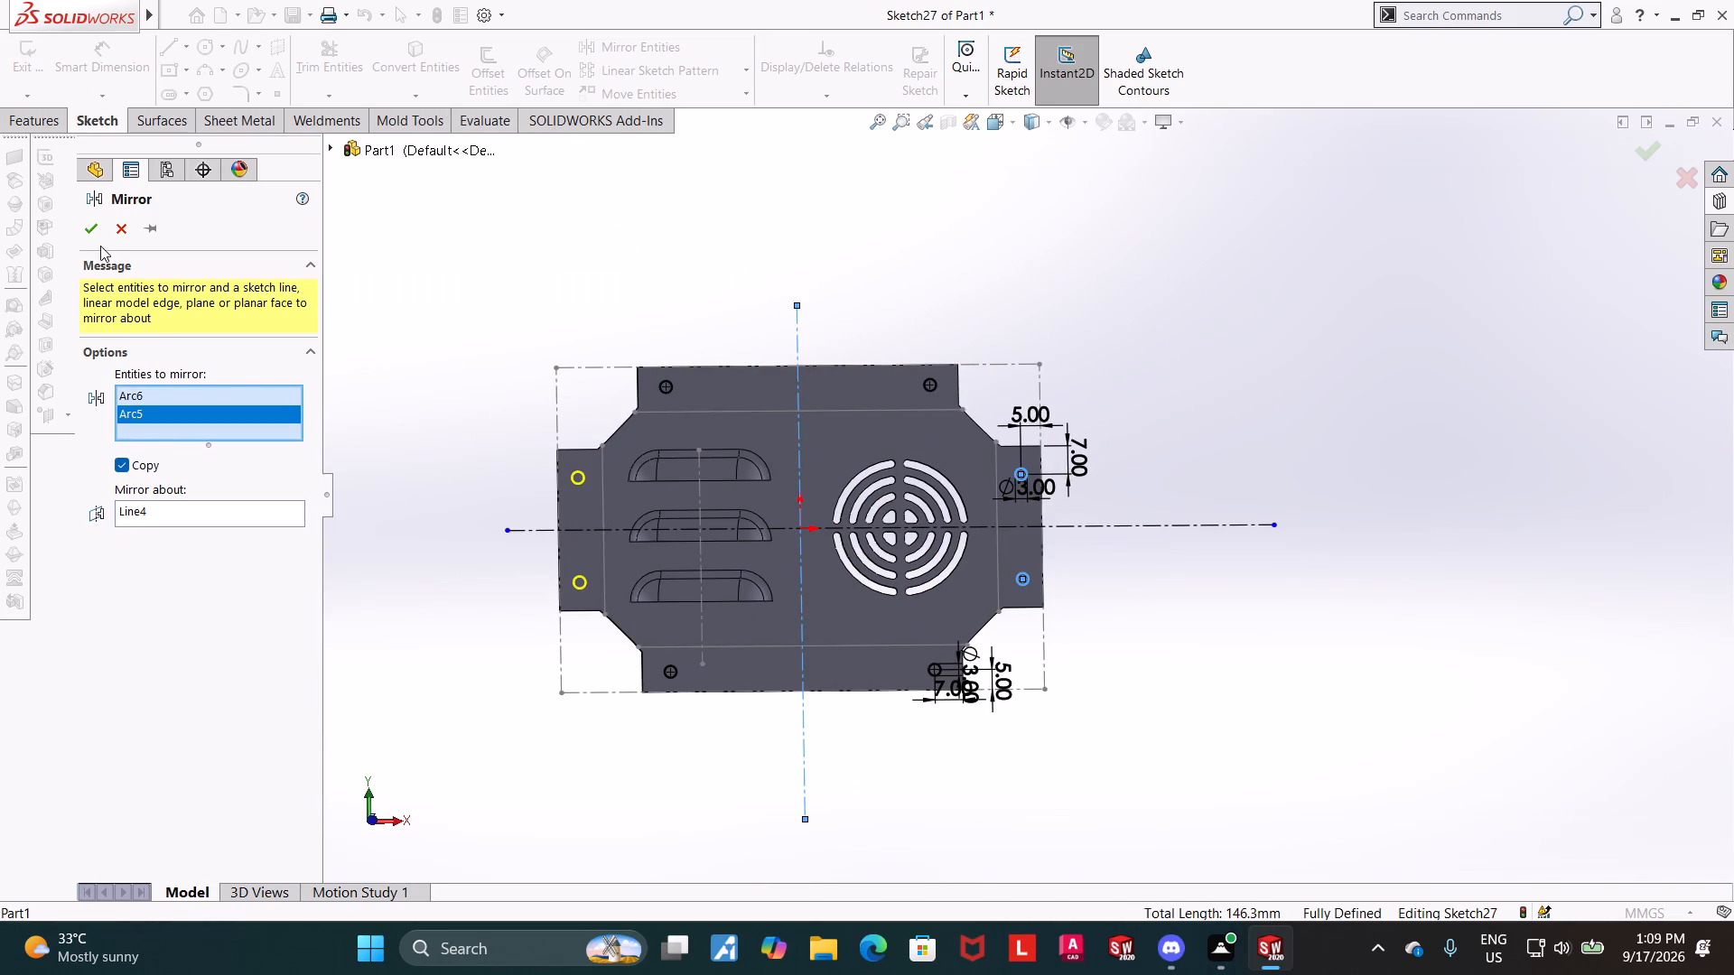
pyautogui.click(99, 240)
pyautogui.scroll(1, 1312, 678)
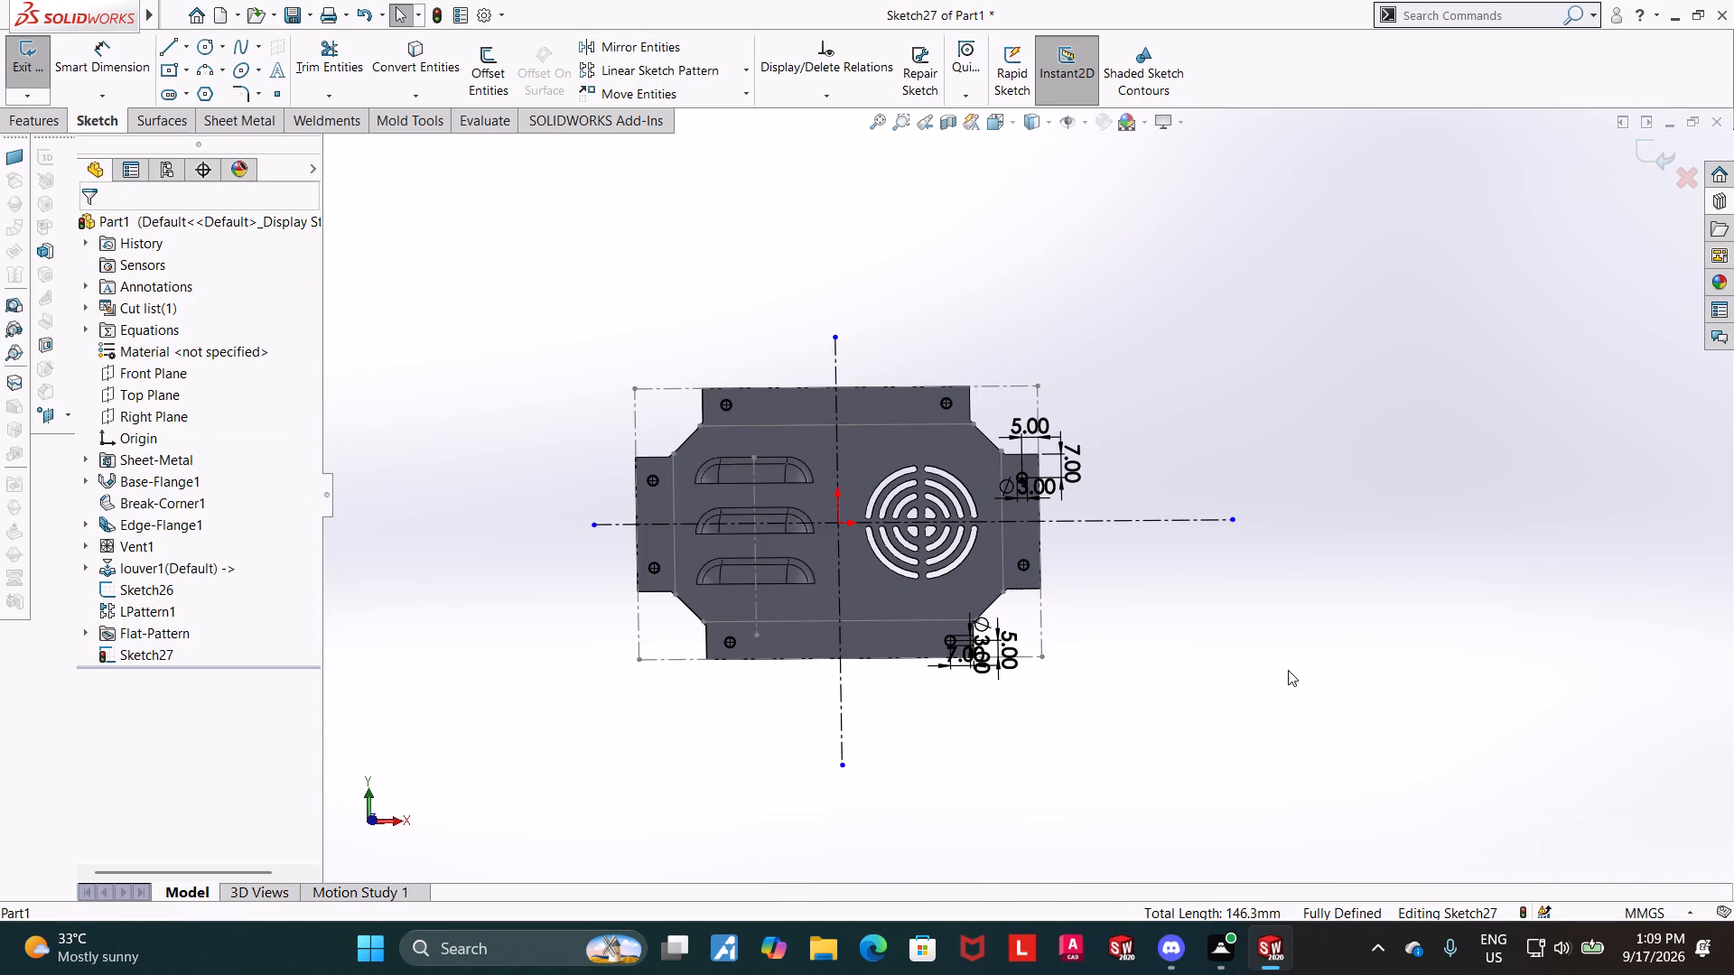
# Finish the flange-hole sketch.
pyautogui.moveTo(1235, 657); pyautogui.dragTo(1289, 523, button='middle')
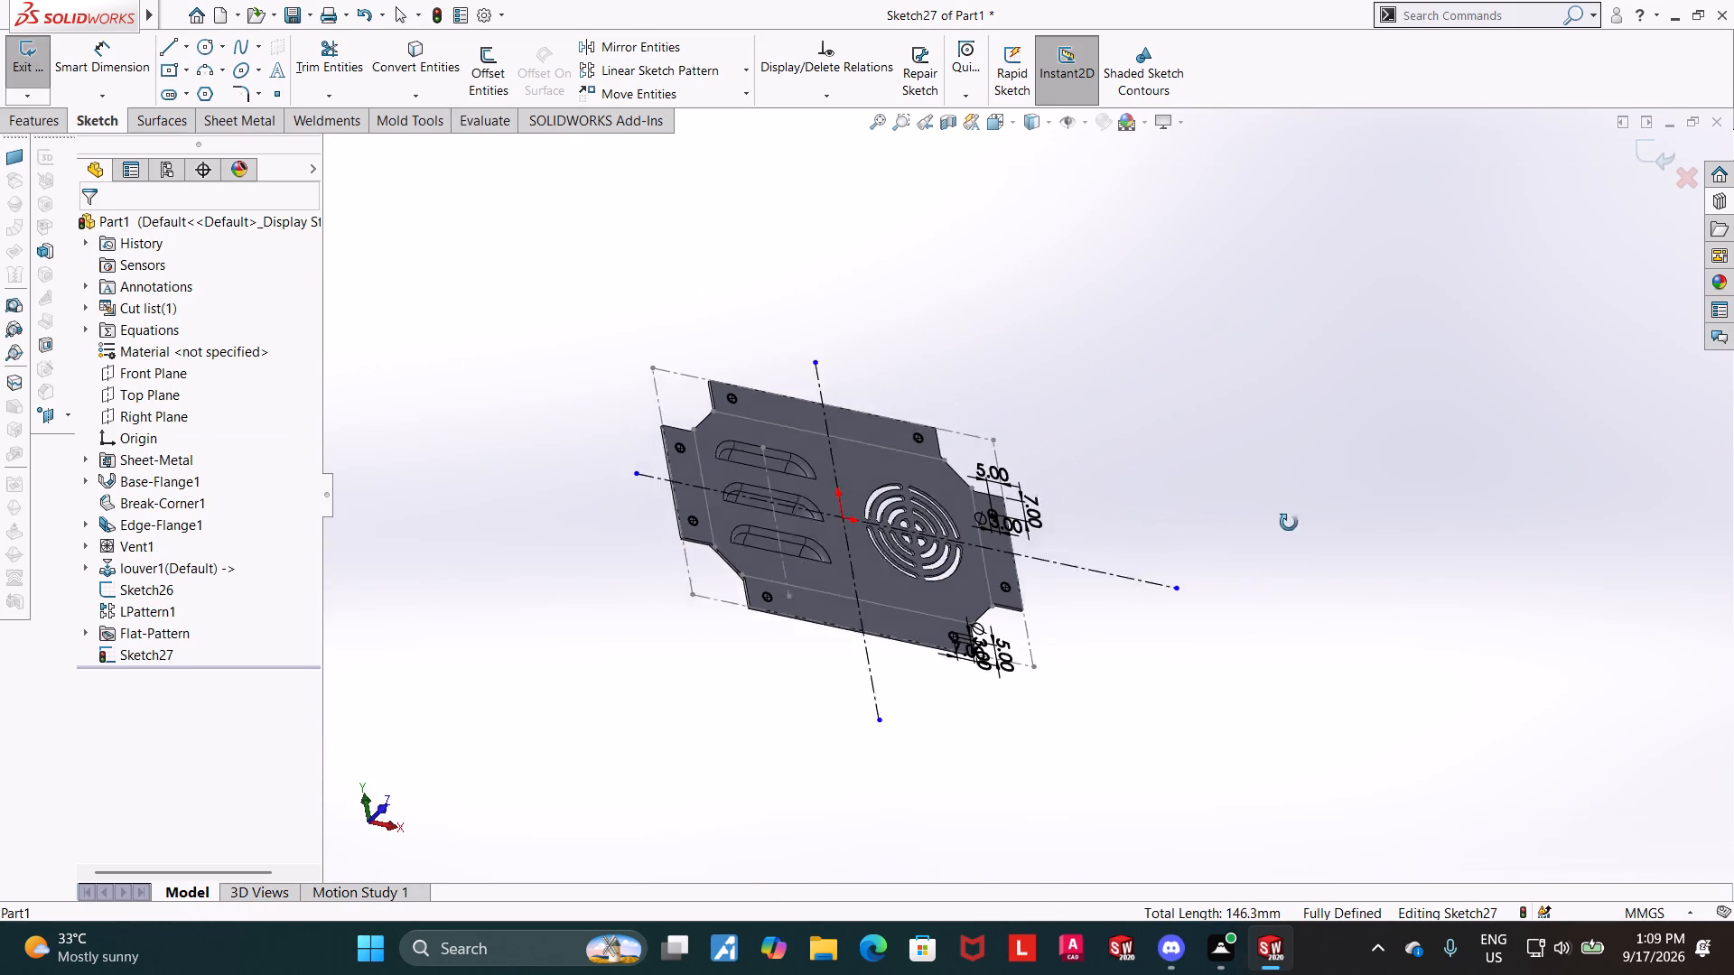
pyautogui.moveTo(1289, 523); pyautogui.dragTo(1305, 487, button='middle')
pyautogui.moveTo(1289, 564); pyautogui.dragTo(1309, 566, button='middle')
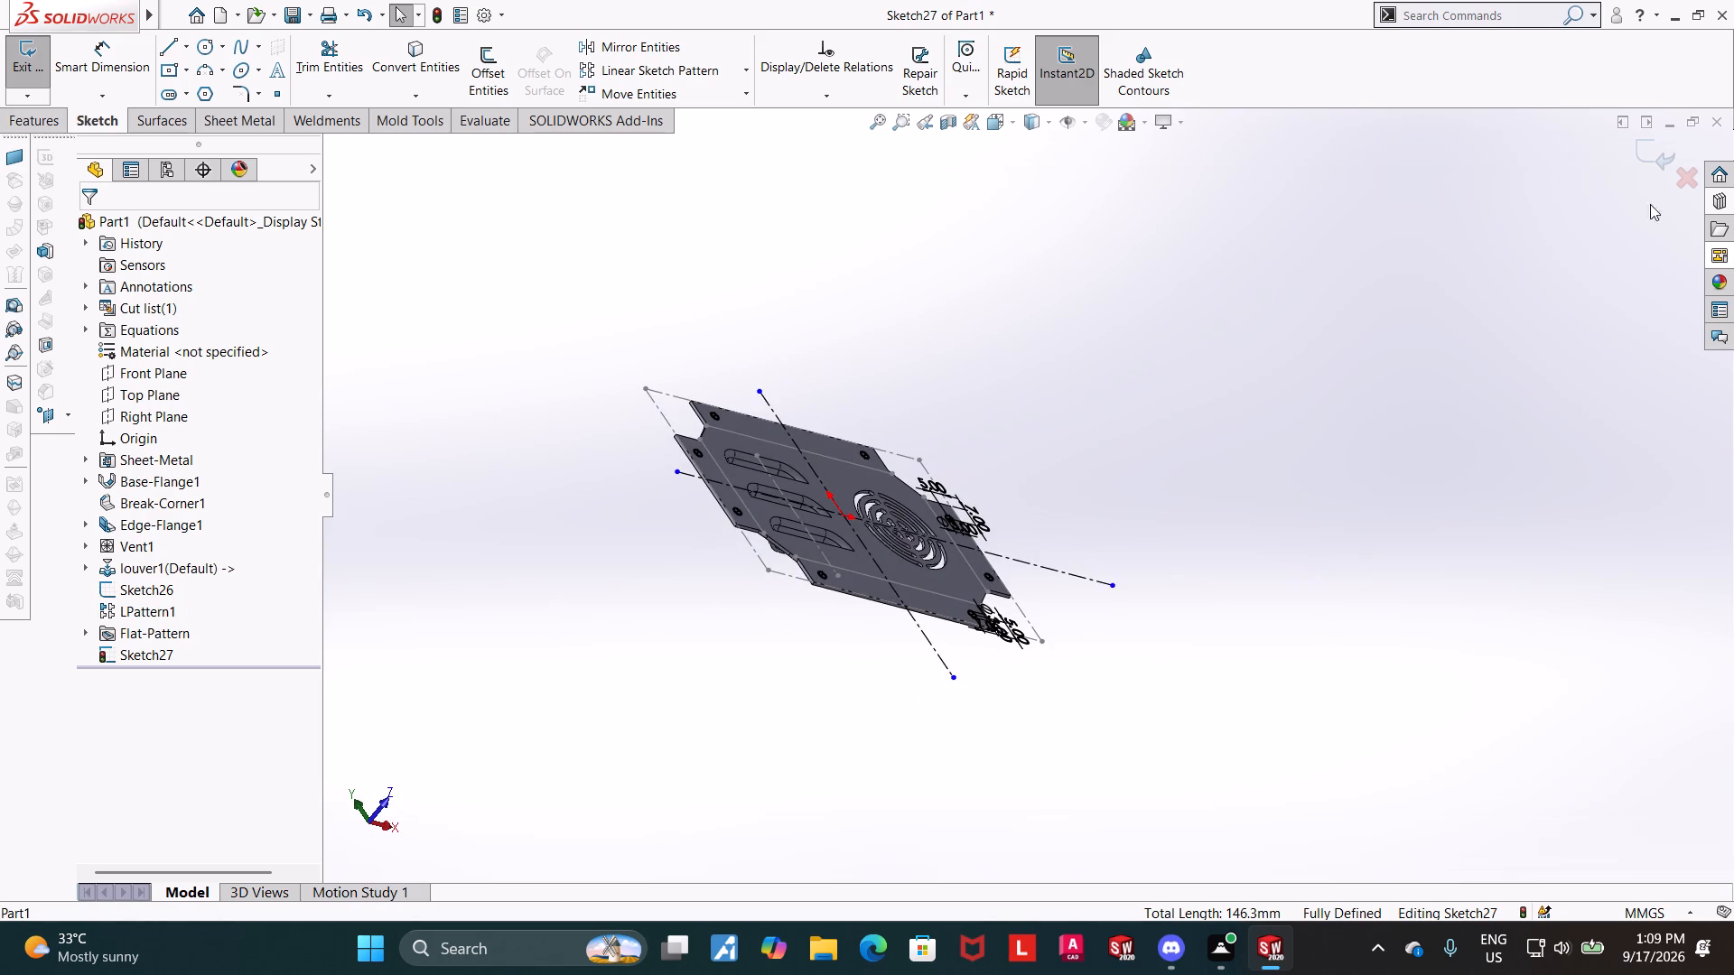
pyautogui.click(1648, 157)
# Cut-extrude the flange-hole sketch through the flattened sheet as a Blind cut linked to the sheet thickness.
pyautogui.moveTo(1346, 339); pyautogui.dragTo(1326, 355, button='middle')
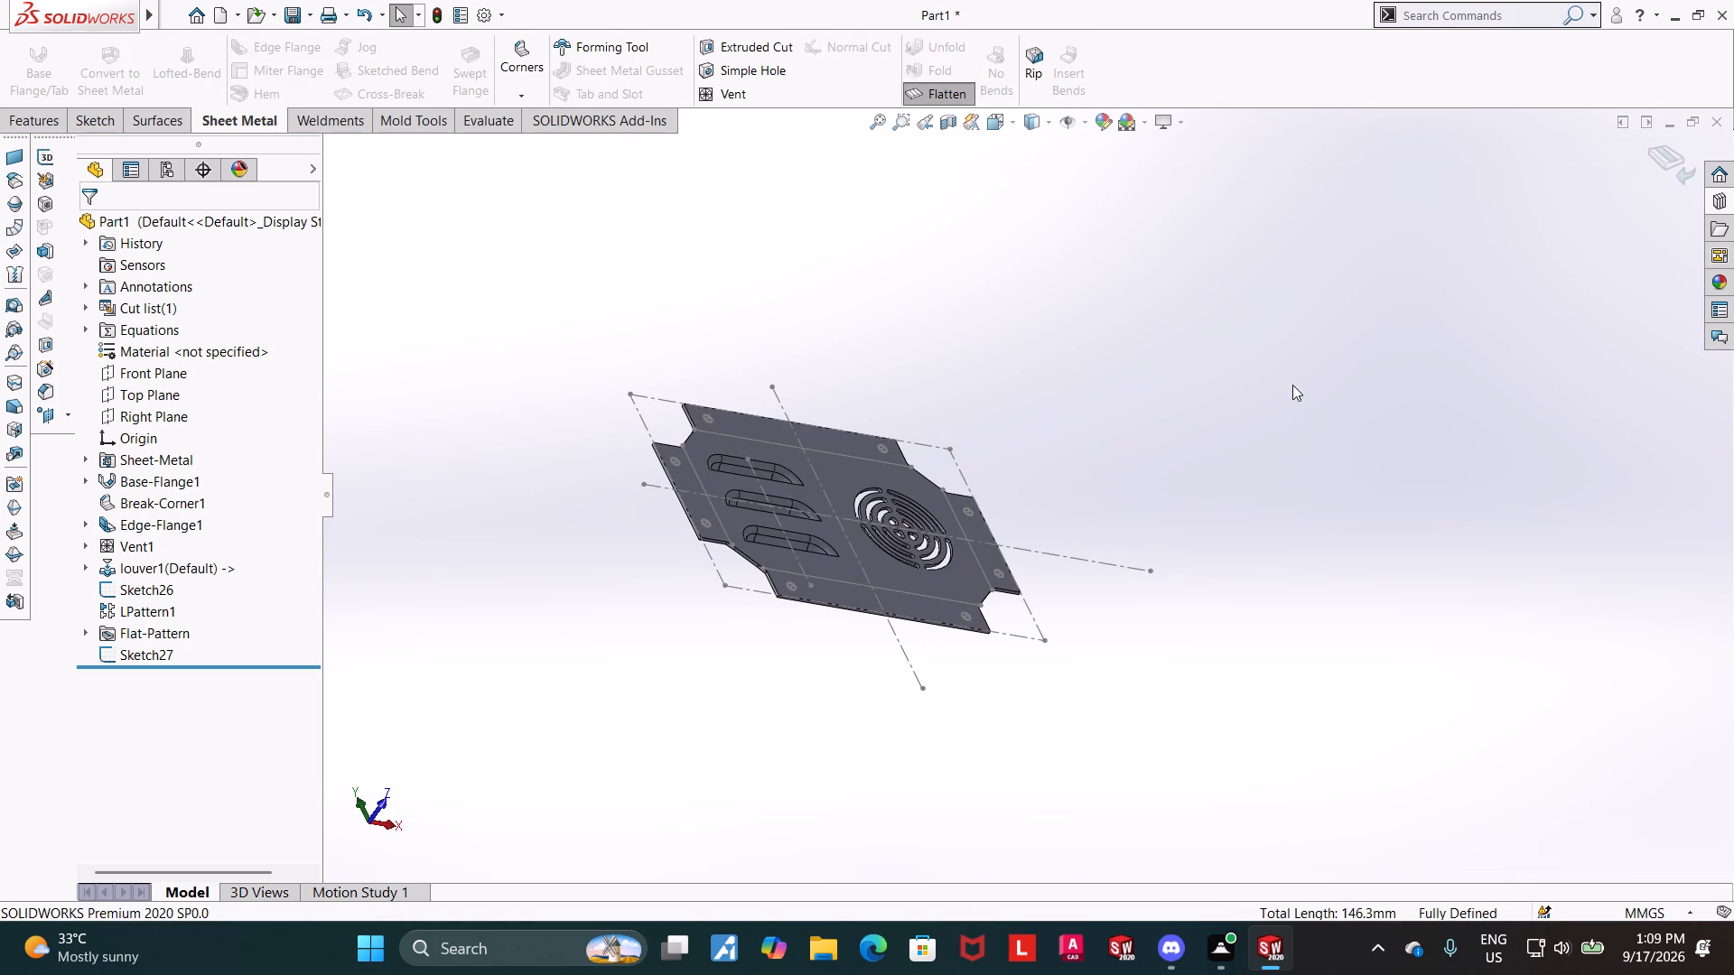
pyautogui.moveTo(508, 380); pyautogui.dragTo(481, 421, button='middle')
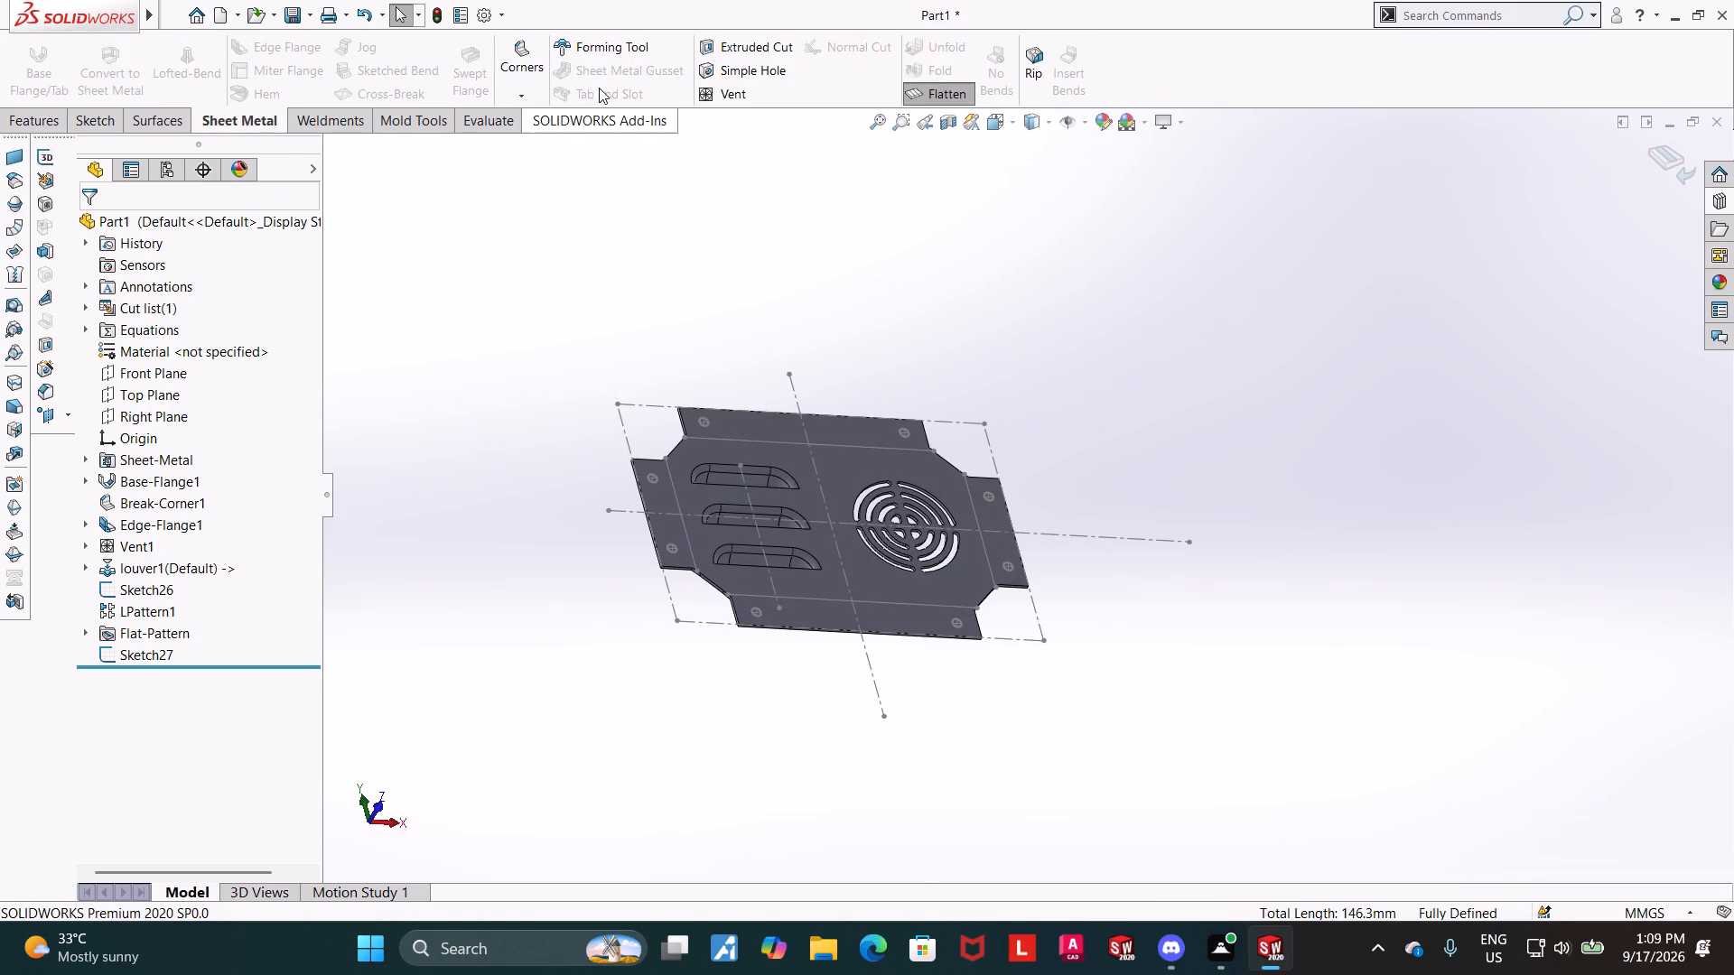
pyautogui.click(713, 49)
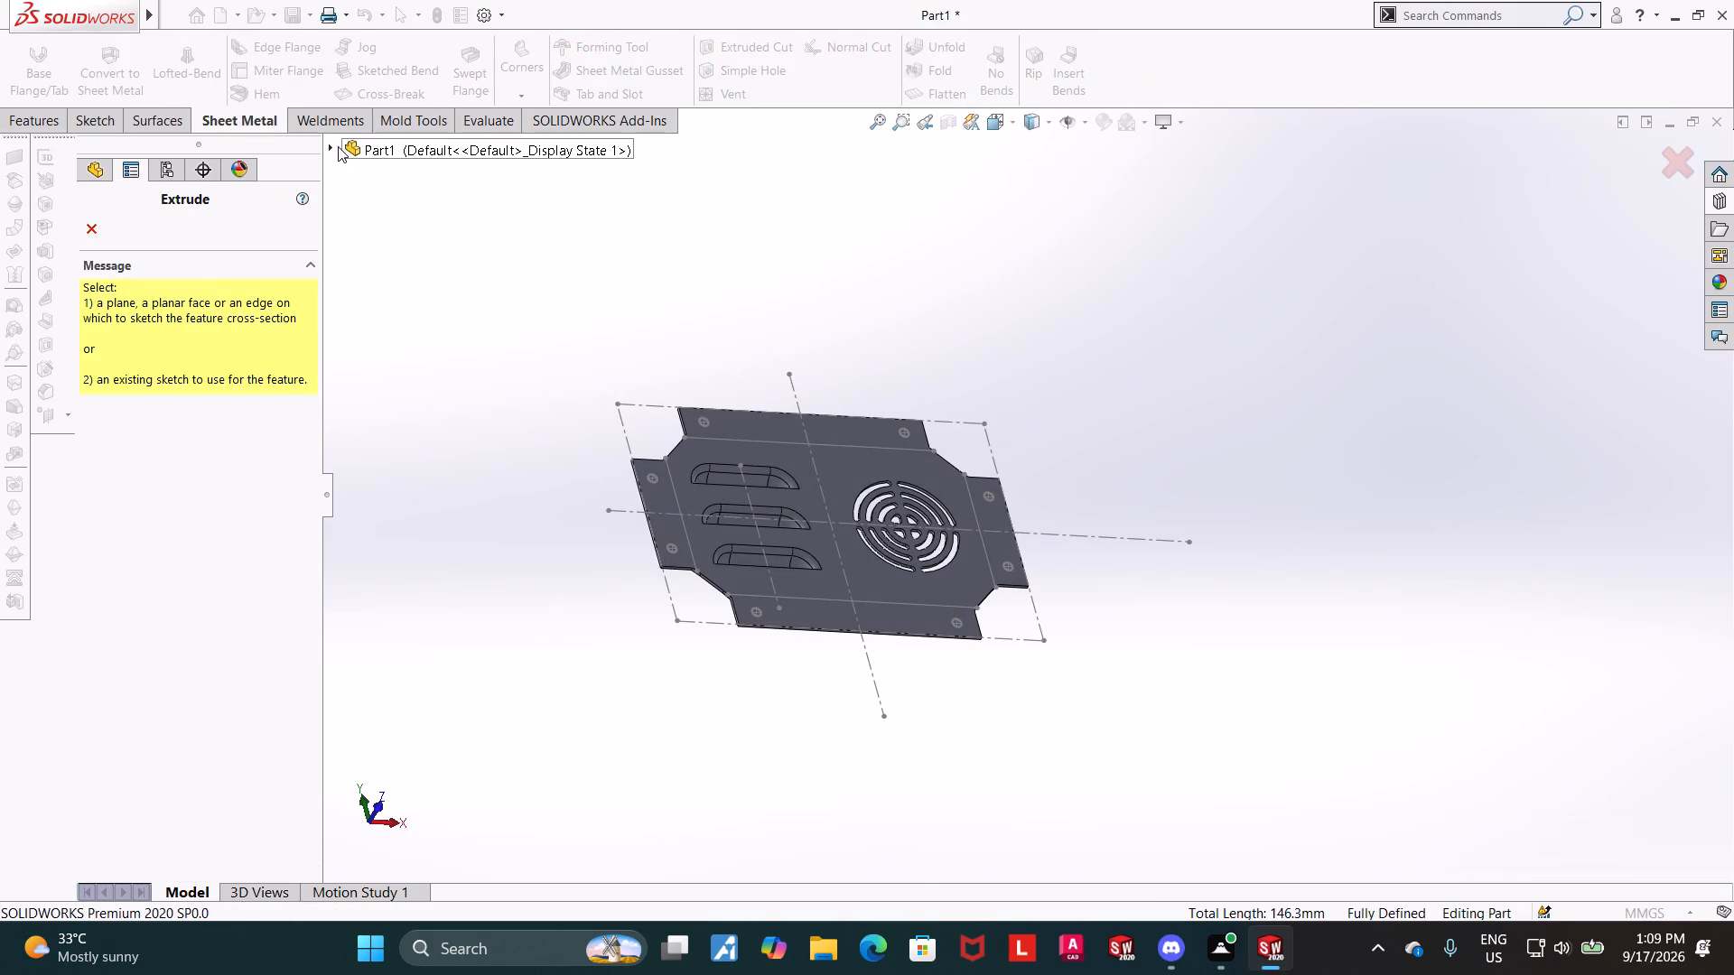
pyautogui.click(332, 148)
pyautogui.click(411, 575)
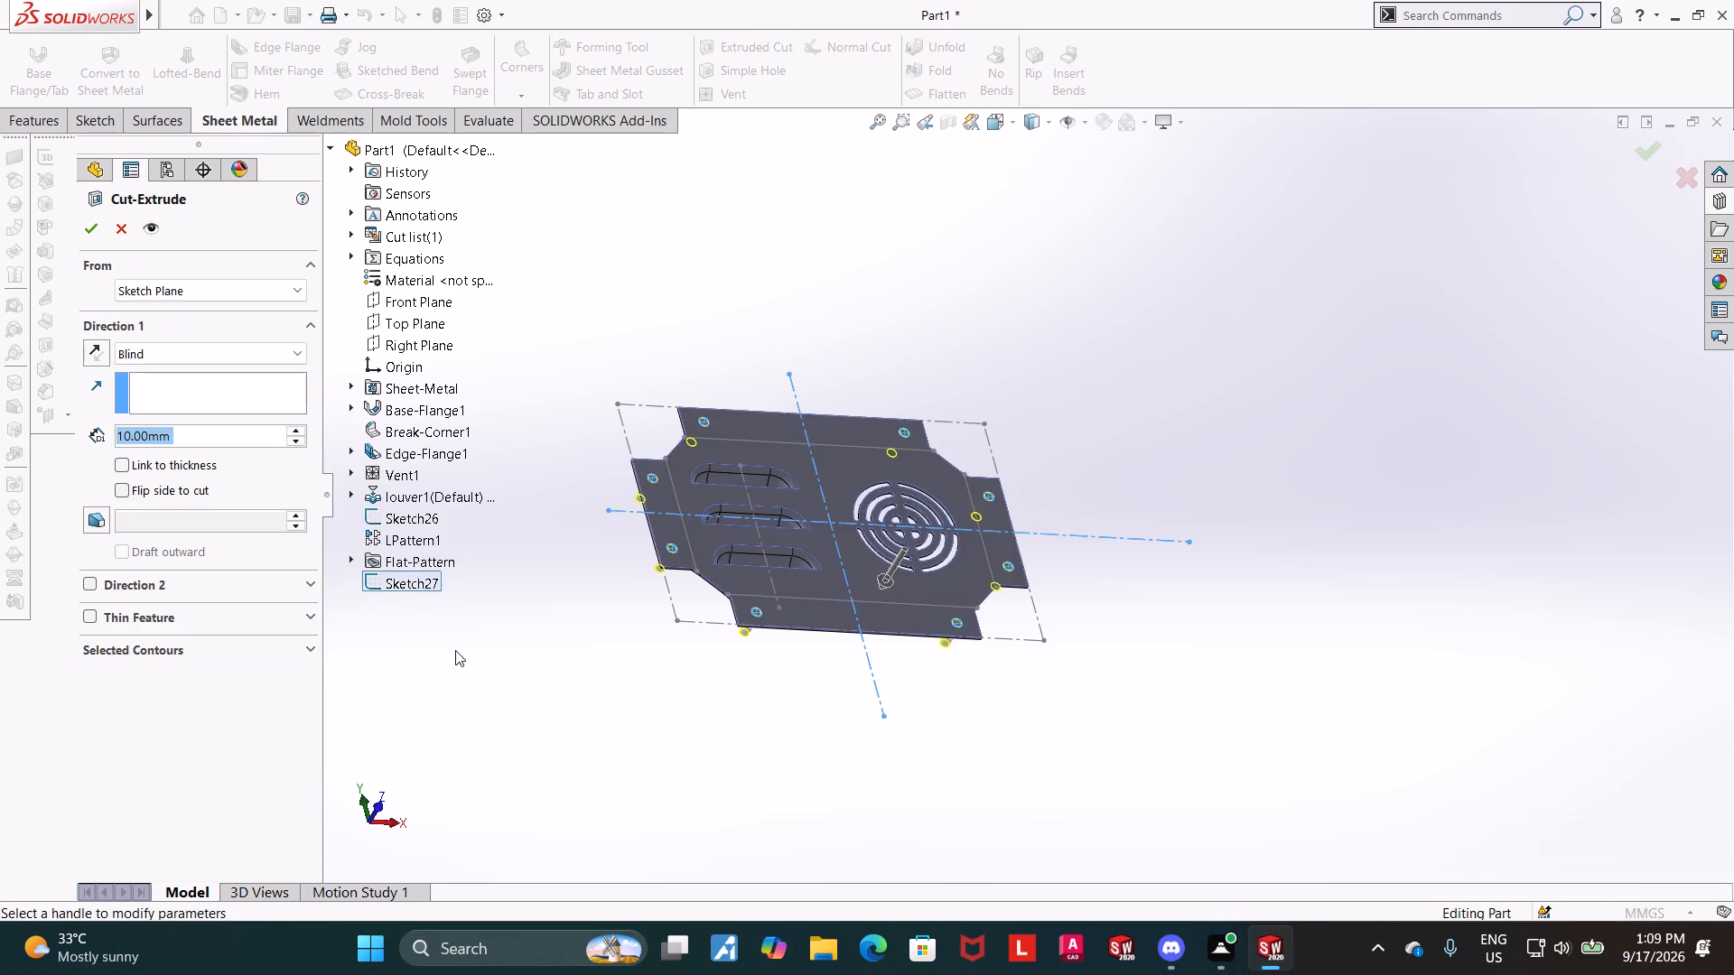
pyautogui.moveTo(457, 654); pyautogui.dragTo(516, 636, button='middle')
pyautogui.click(193, 353)
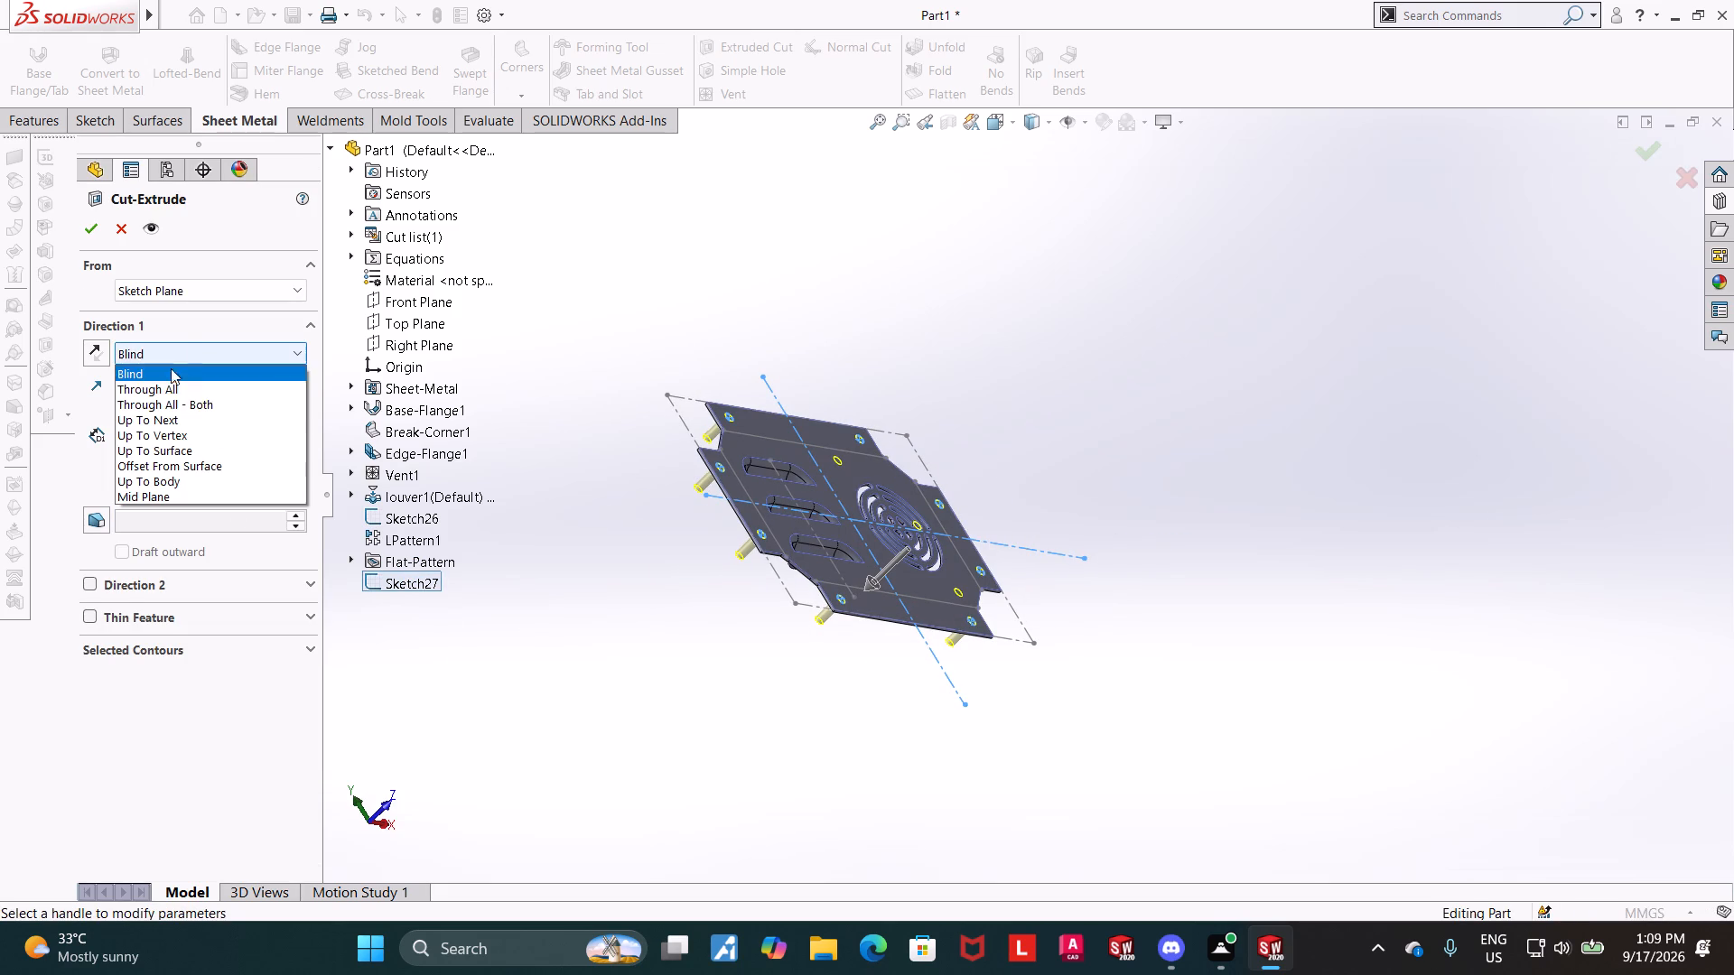
pyautogui.click(582, 423)
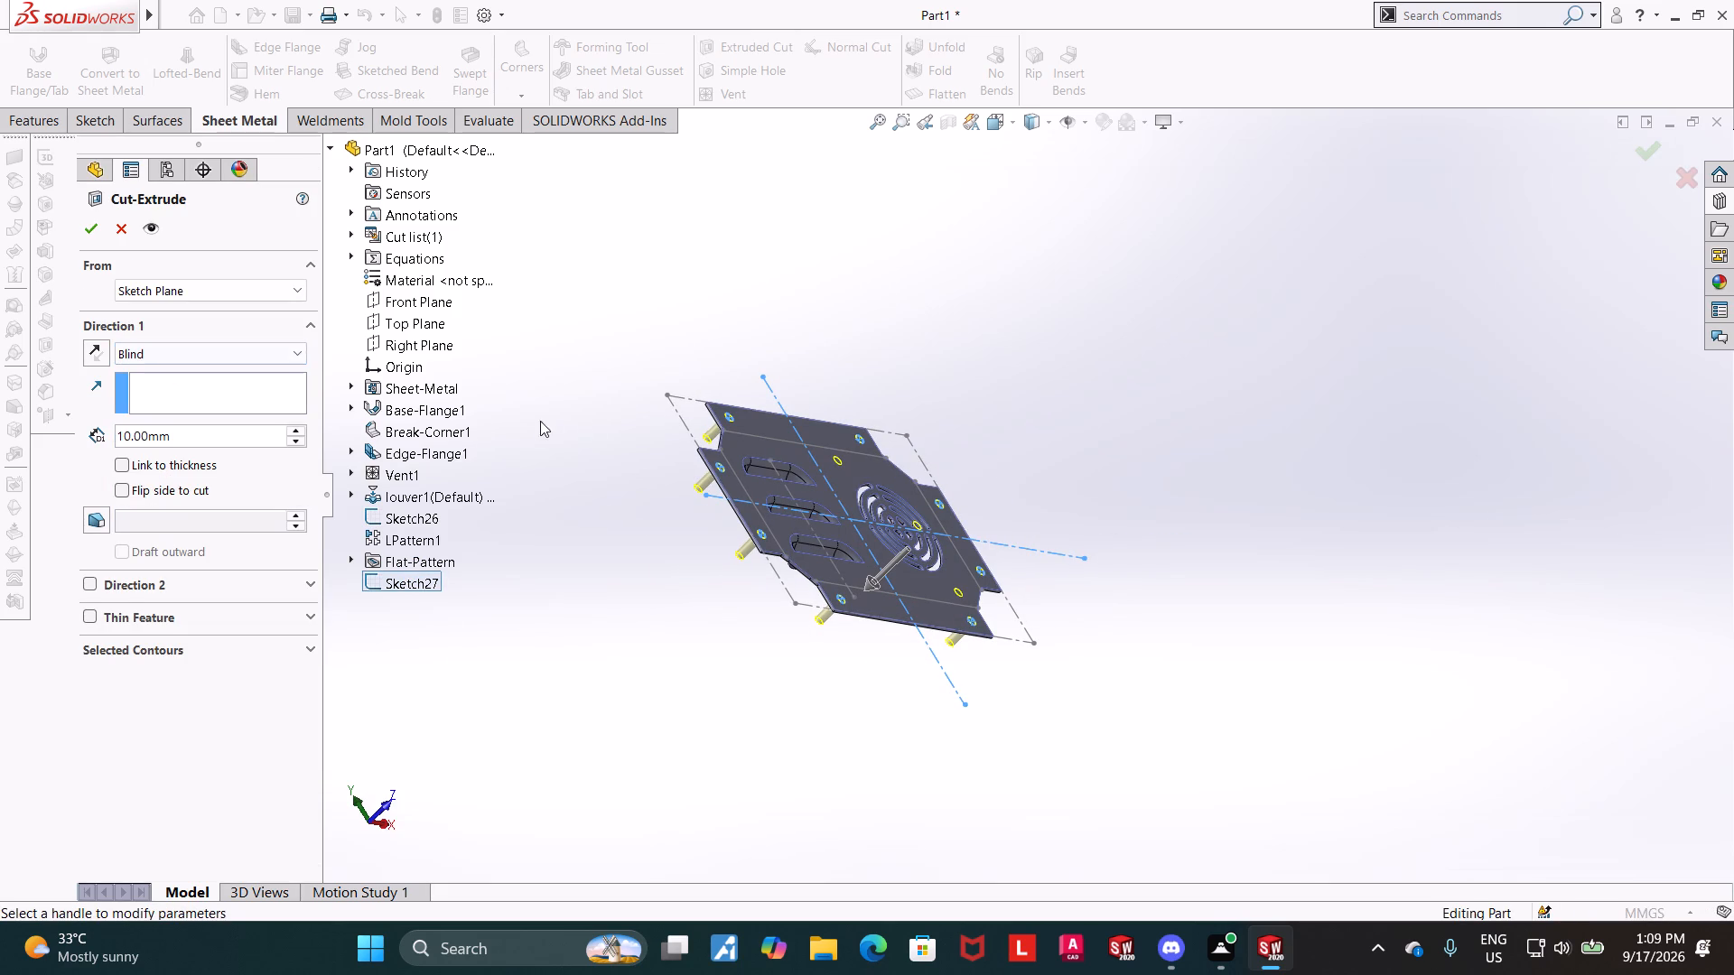
pyautogui.click(125, 465)
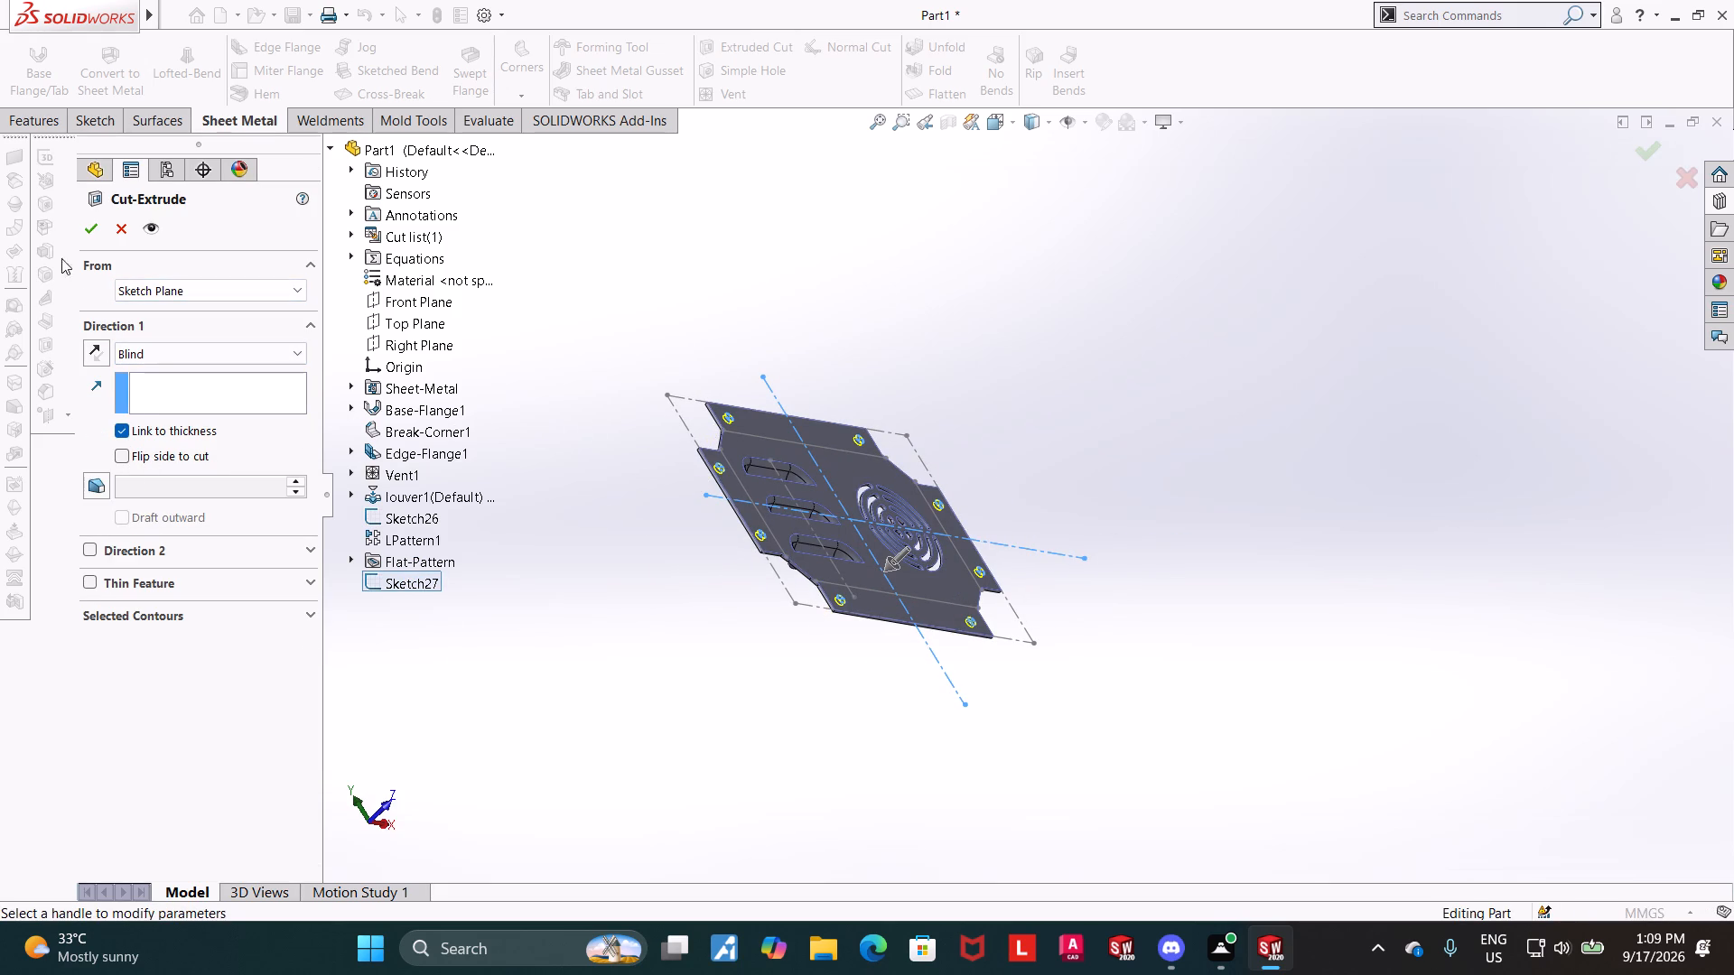
pyautogui.click(90, 226)
pyautogui.click(644, 728)
# Turn off Flatten to return the tray to its bent state.
pyautogui.moveTo(648, 701); pyautogui.dragTo(976, 519, button='middle')
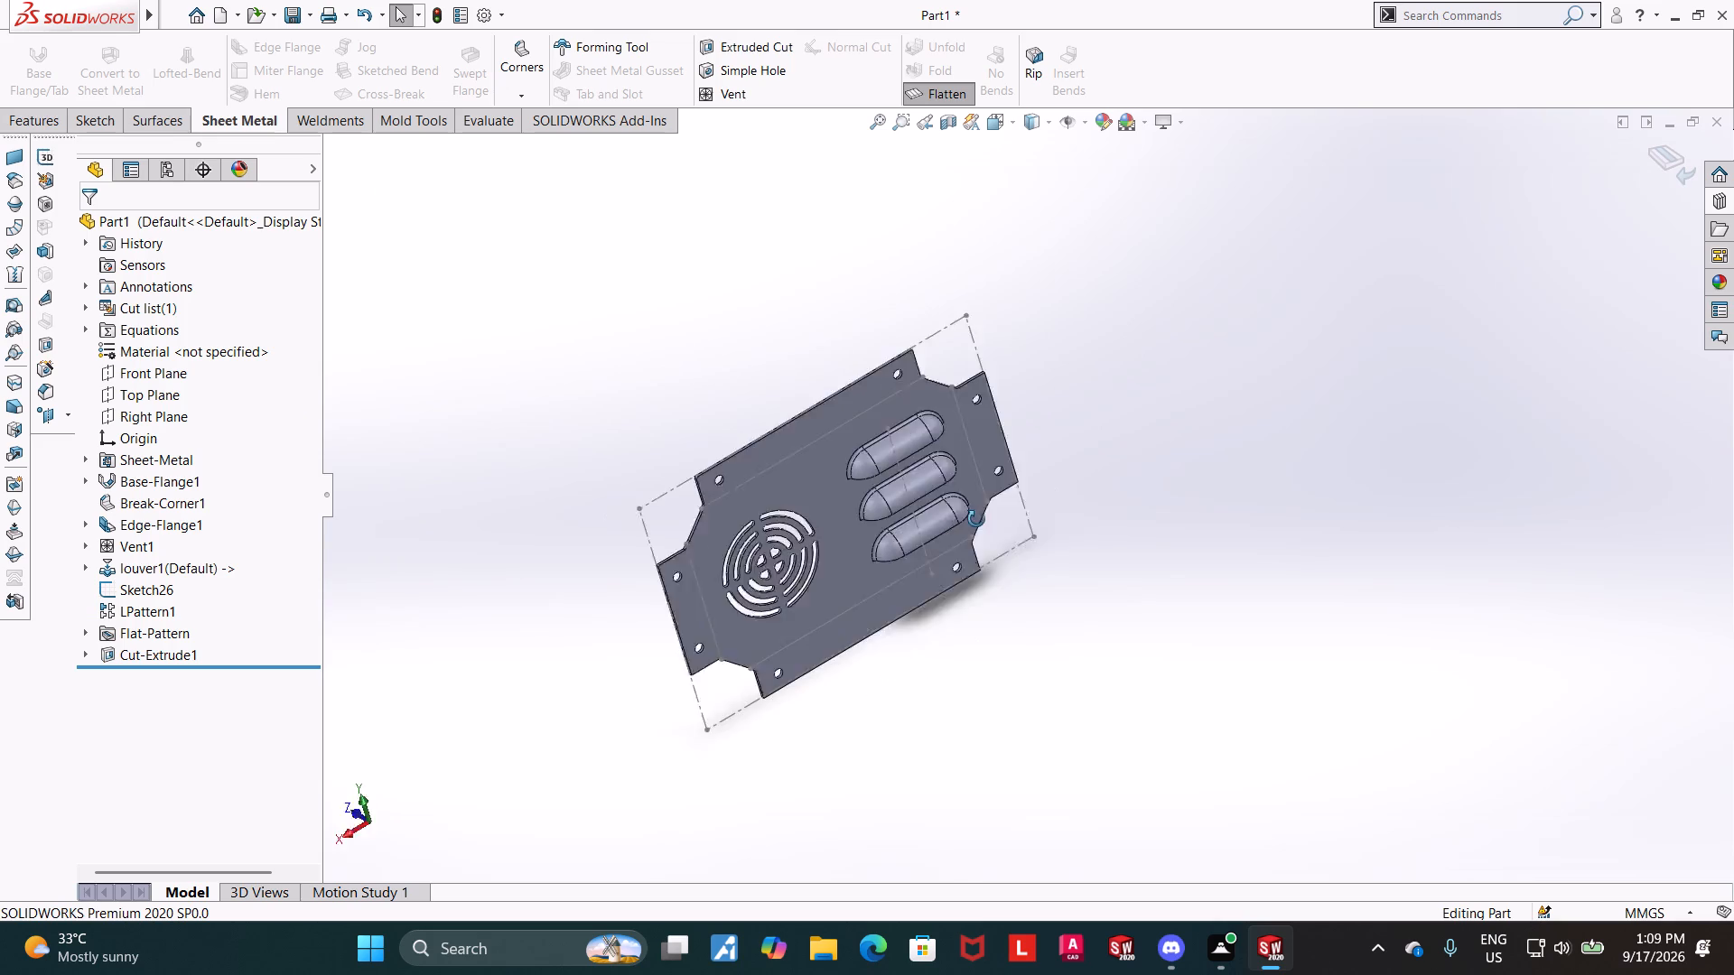
pyautogui.moveTo(976, 519); pyautogui.dragTo(939, 596, button='middle')
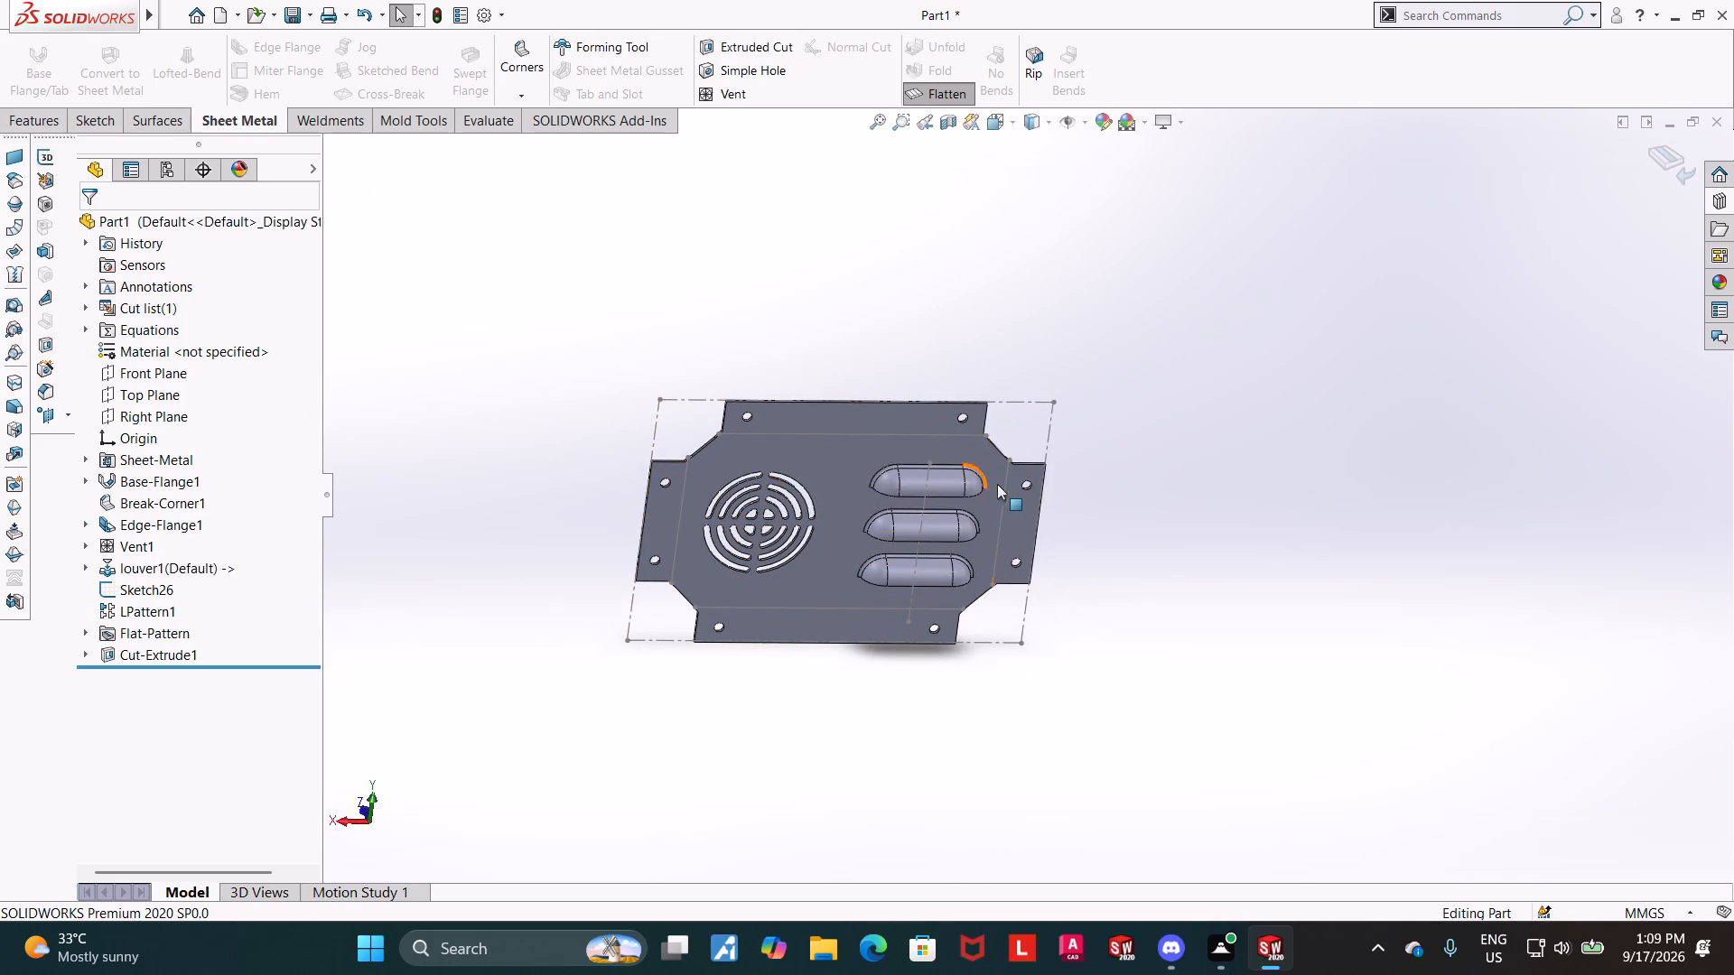
pyautogui.moveTo(1137, 512); pyautogui.dragTo(1425, 492, button='middle')
pyautogui.click(949, 97)
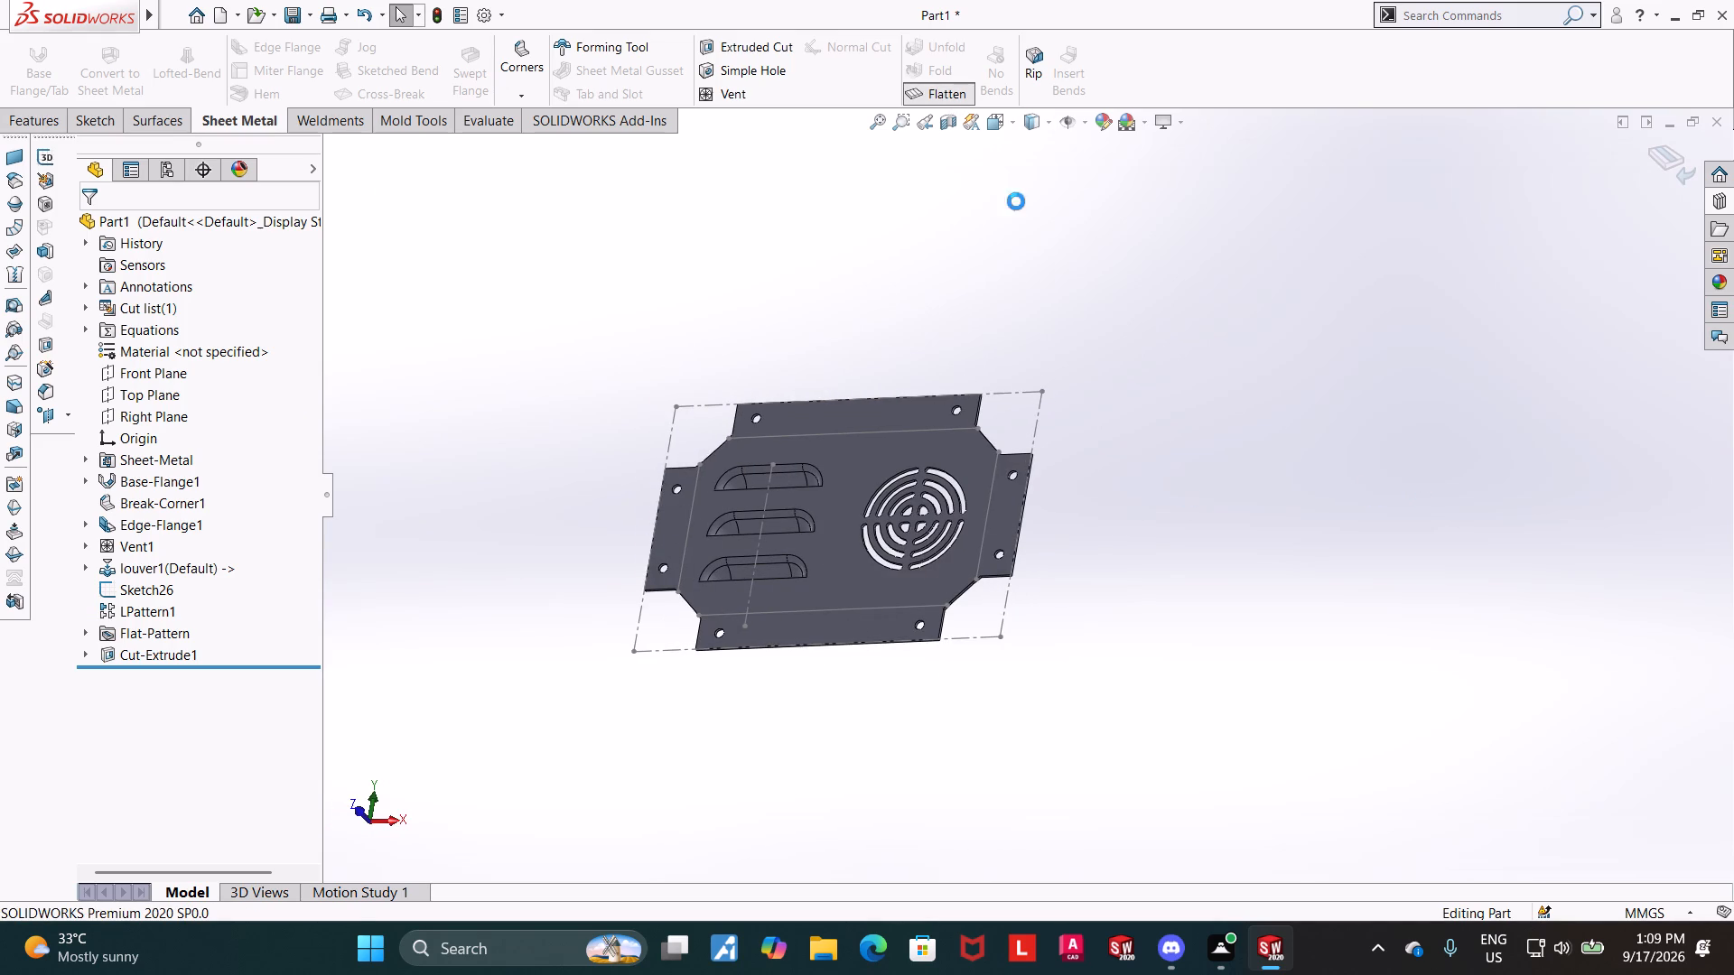
# Examine the folded tray's flanges, vent and louvers from several angles to check for the flange holes.
pyautogui.moveTo(1134, 487); pyautogui.dragTo(1202, 374, button='middle')
pyautogui.click(1105, 573)
pyautogui.click(1099, 580)
pyautogui.moveTo(1051, 645); pyautogui.dragTo(1065, 650, button='middle')
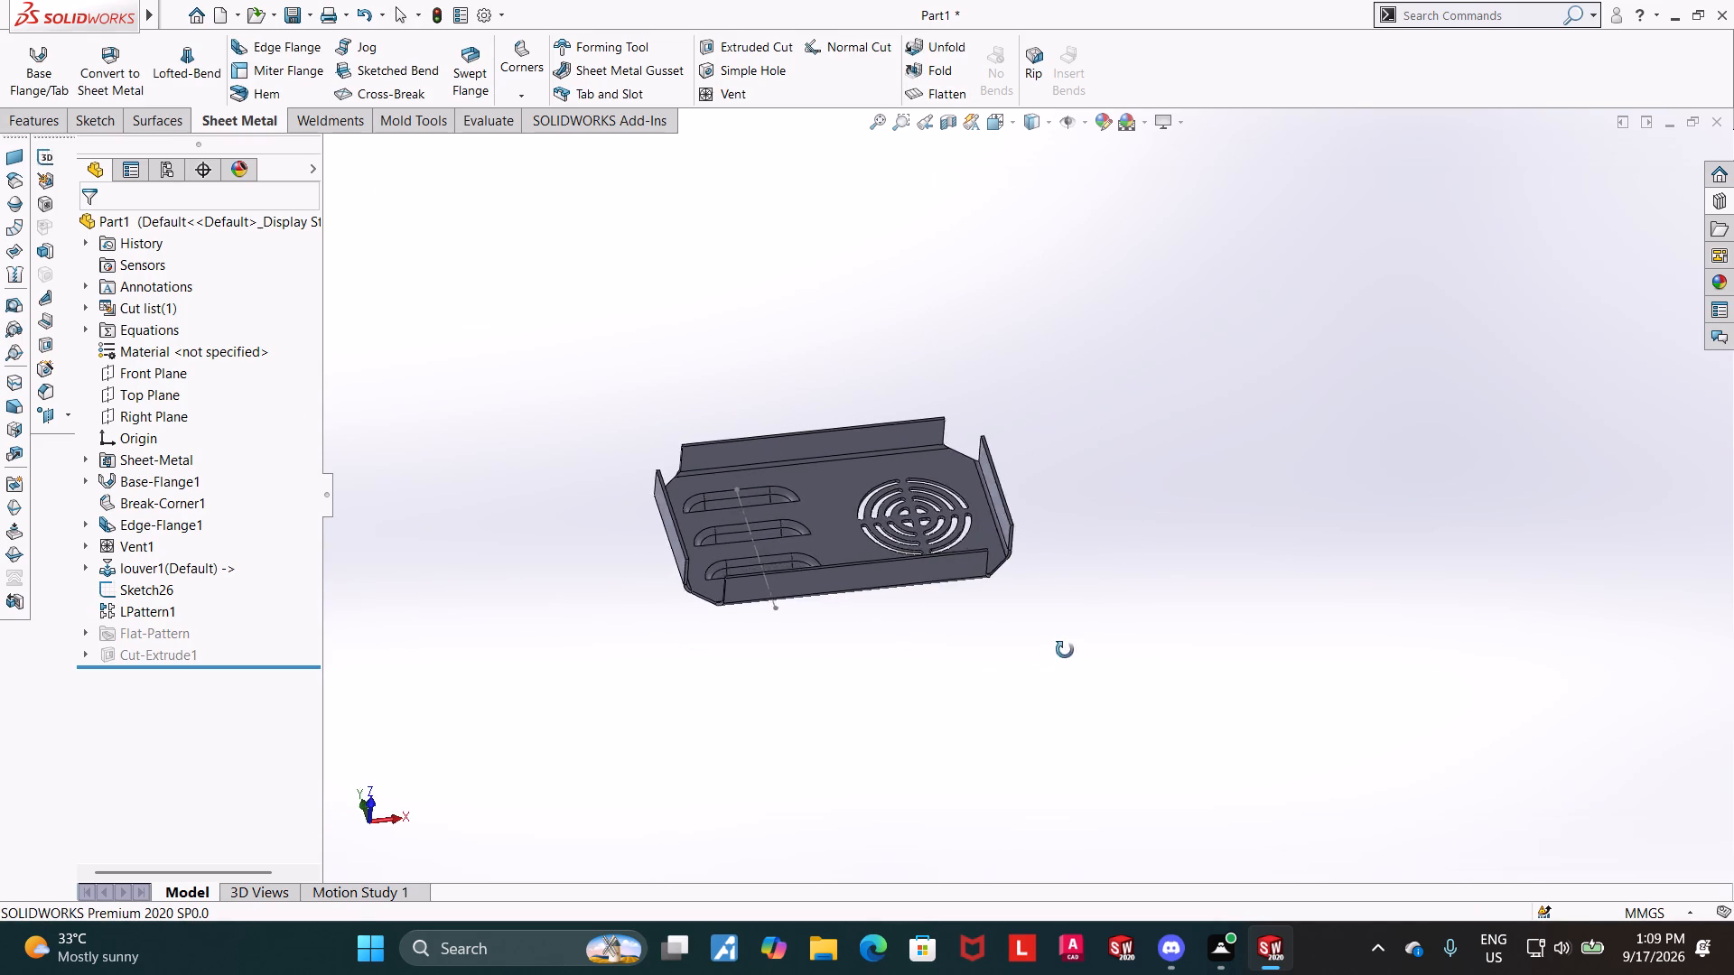
pyautogui.moveTo(1065, 650); pyautogui.dragTo(1118, 559, button='middle')
pyautogui.moveTo(1000, 603); pyautogui.dragTo(1211, 610, button='middle')
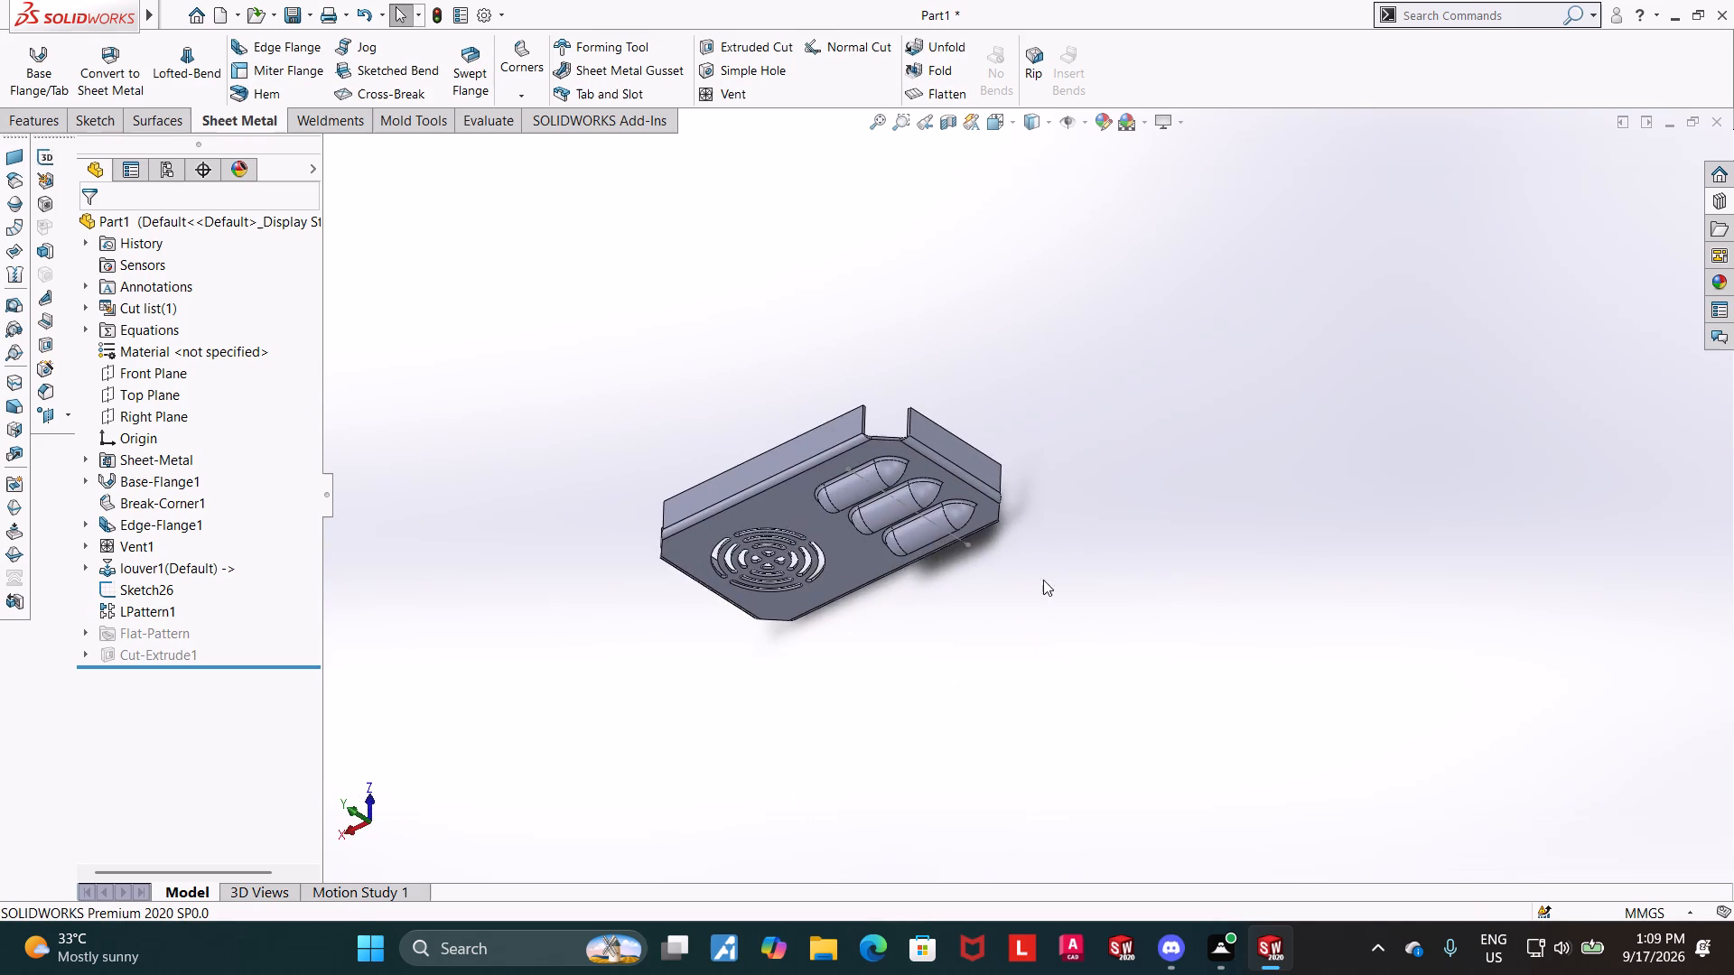
pyautogui.middleClick(1041, 580)
pyautogui.scroll(-1, 1033, 583)
pyautogui.moveTo(1095, 515); pyautogui.dragTo(1191, 505, button='middle')
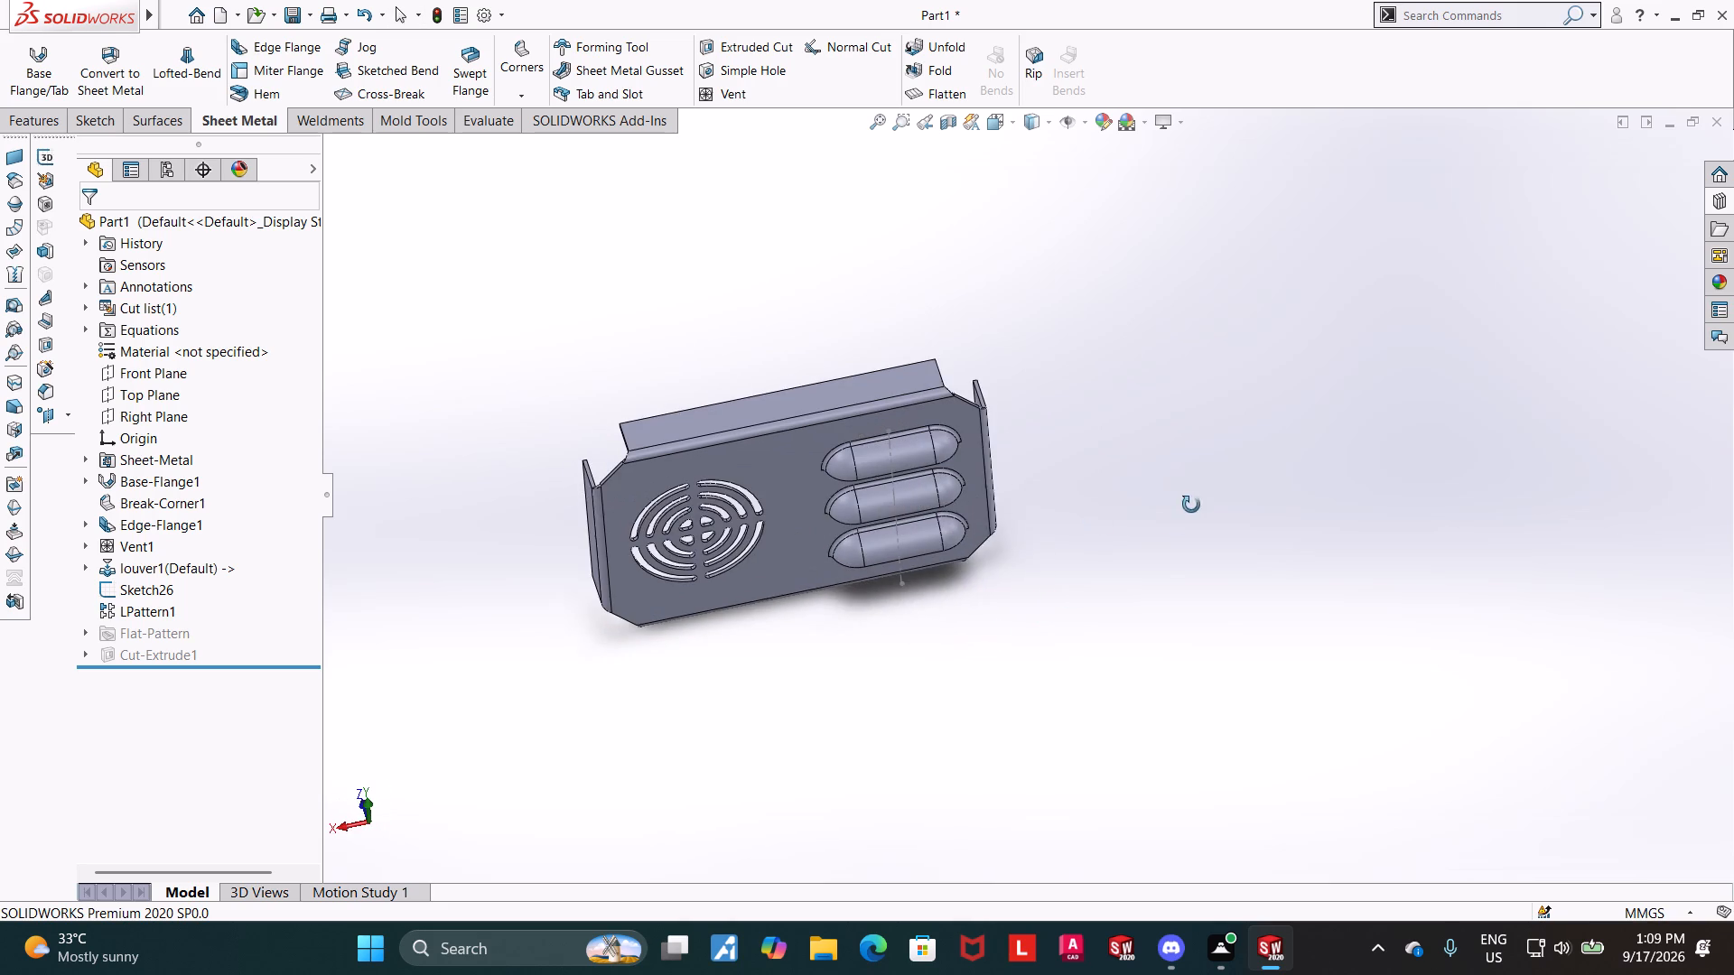
# Set the original louver's overall width to 25 mm and its depth to 4 mm.
pyautogui.moveTo(1191, 505); pyautogui.dragTo(1192, 503, button='middle')
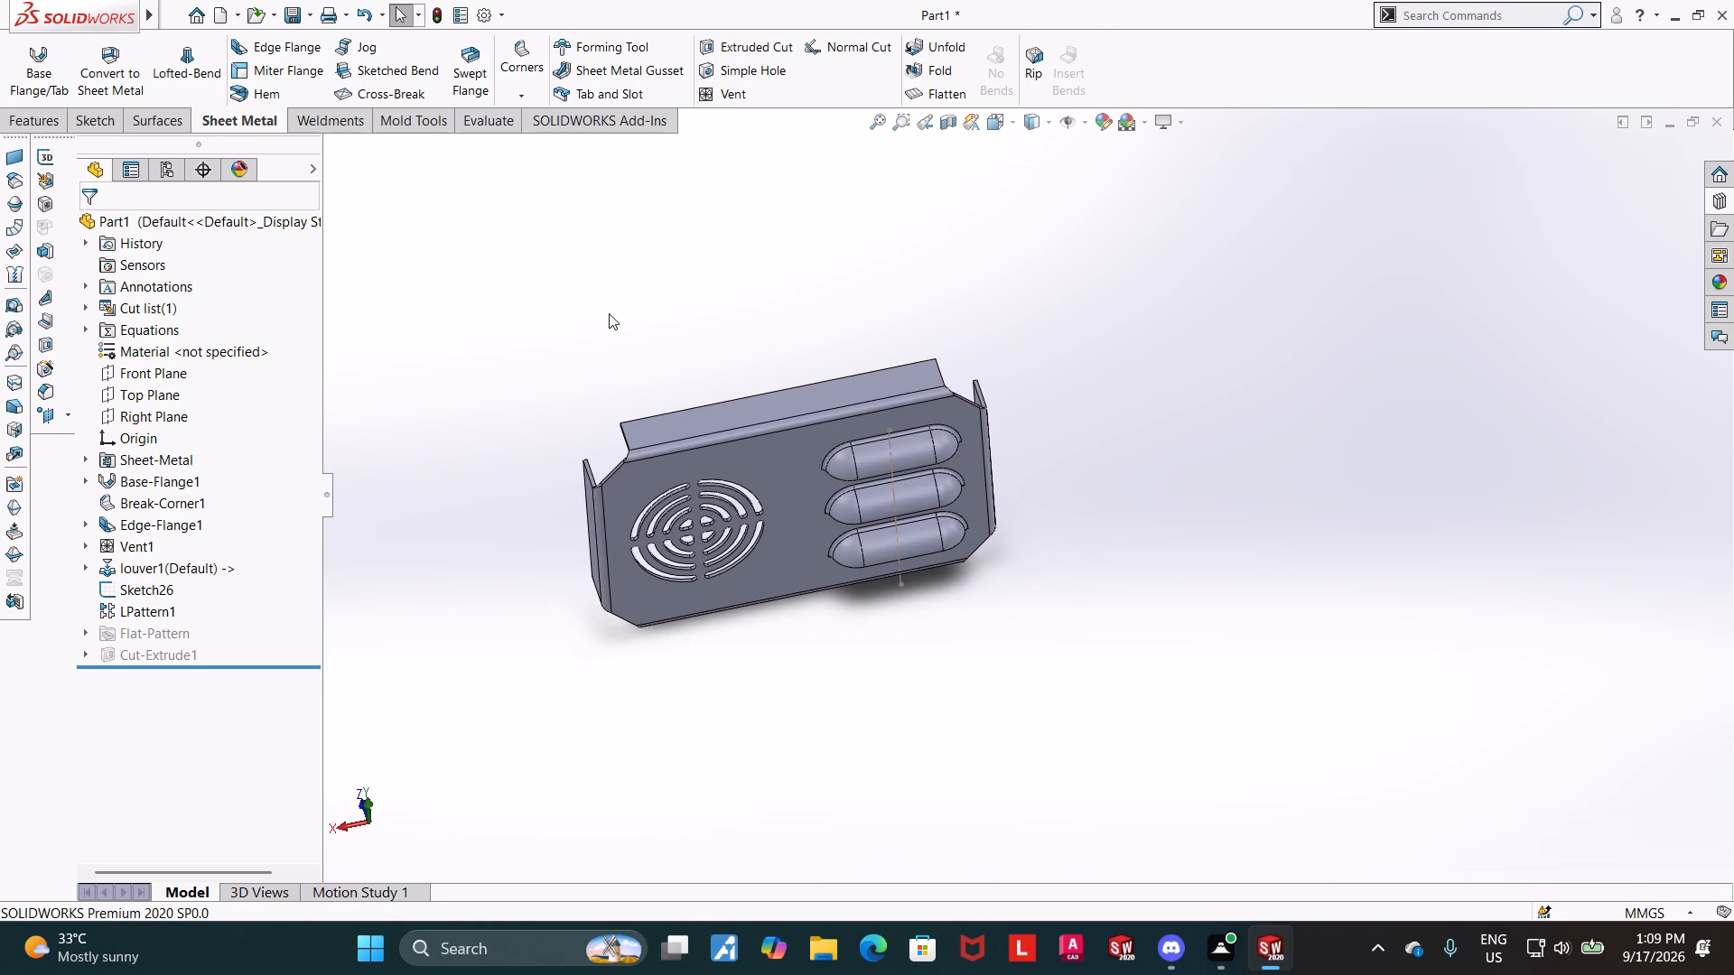
pyautogui.click(777, 478)
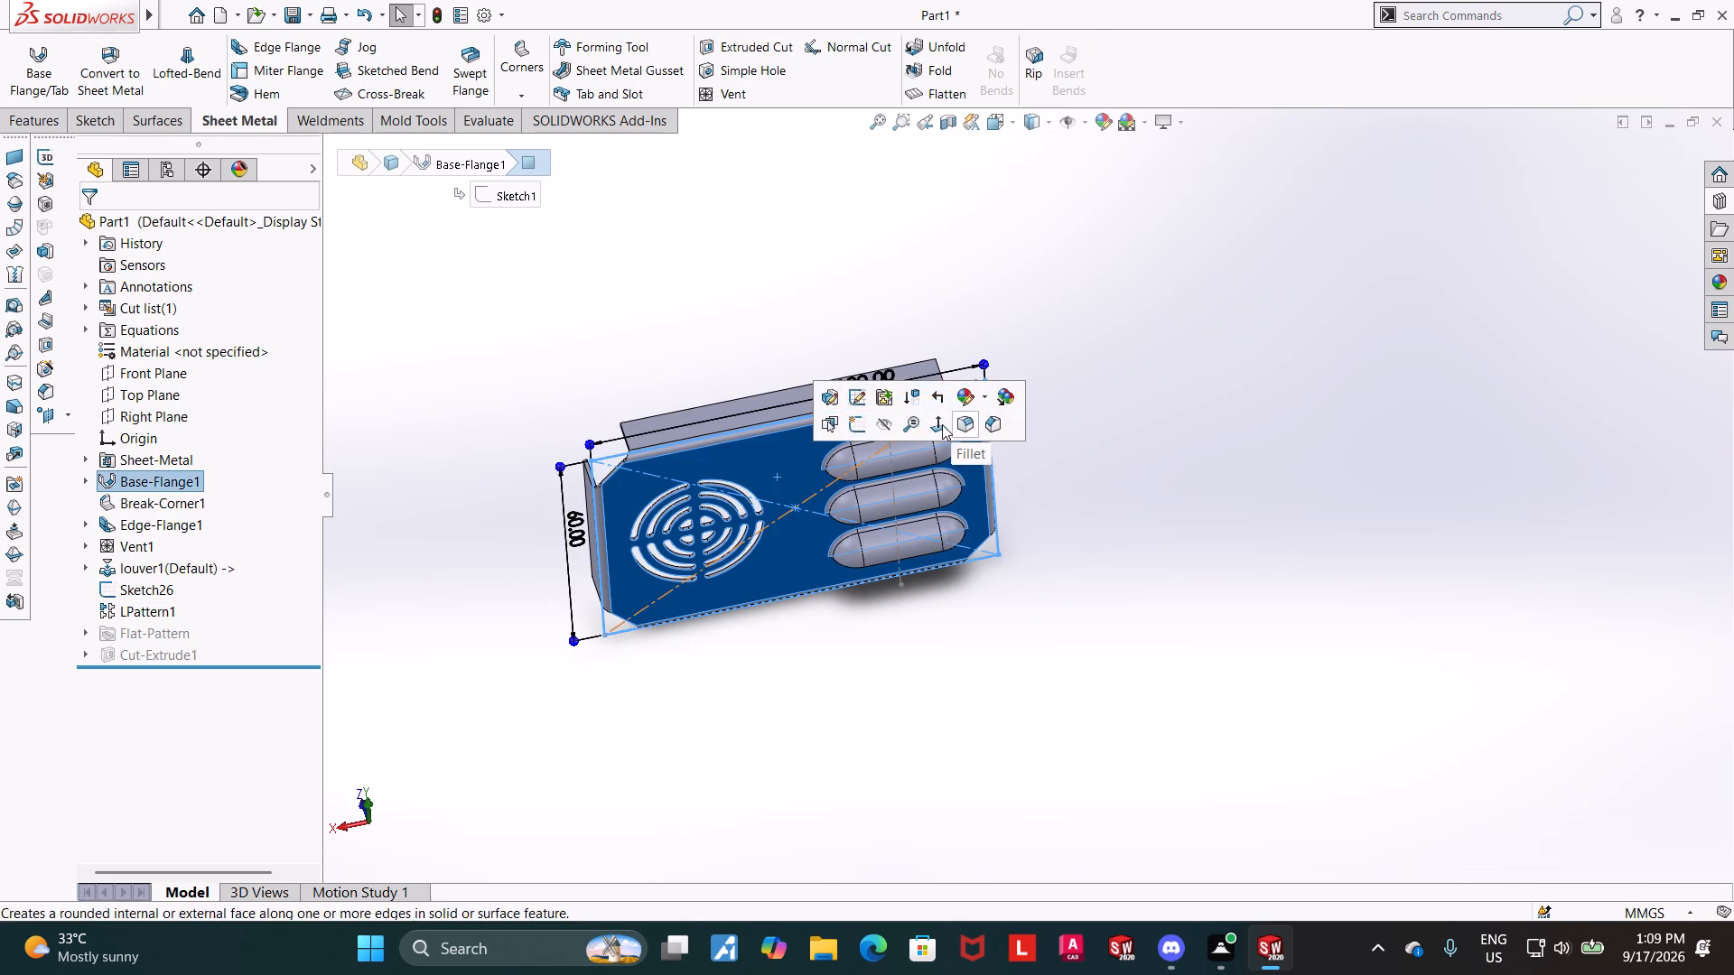
pyautogui.click(941, 424)
pyautogui.click(1603, 519)
pyautogui.click(1289, 356)
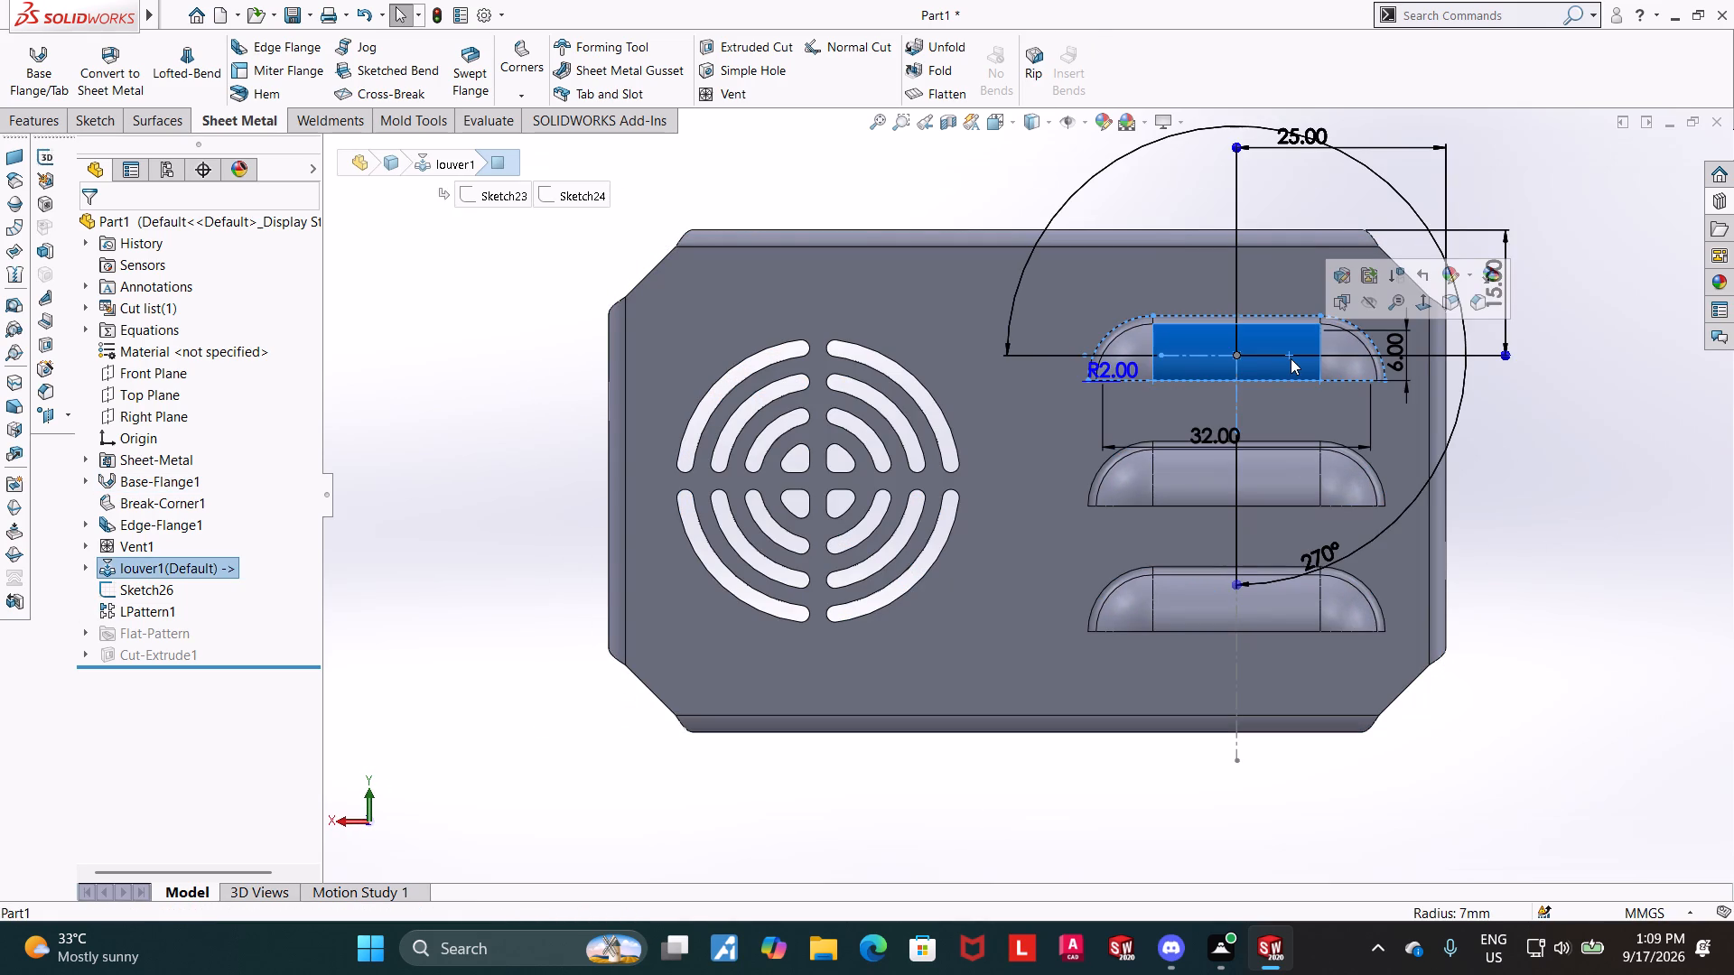
pyautogui.doubleClick(1227, 439)
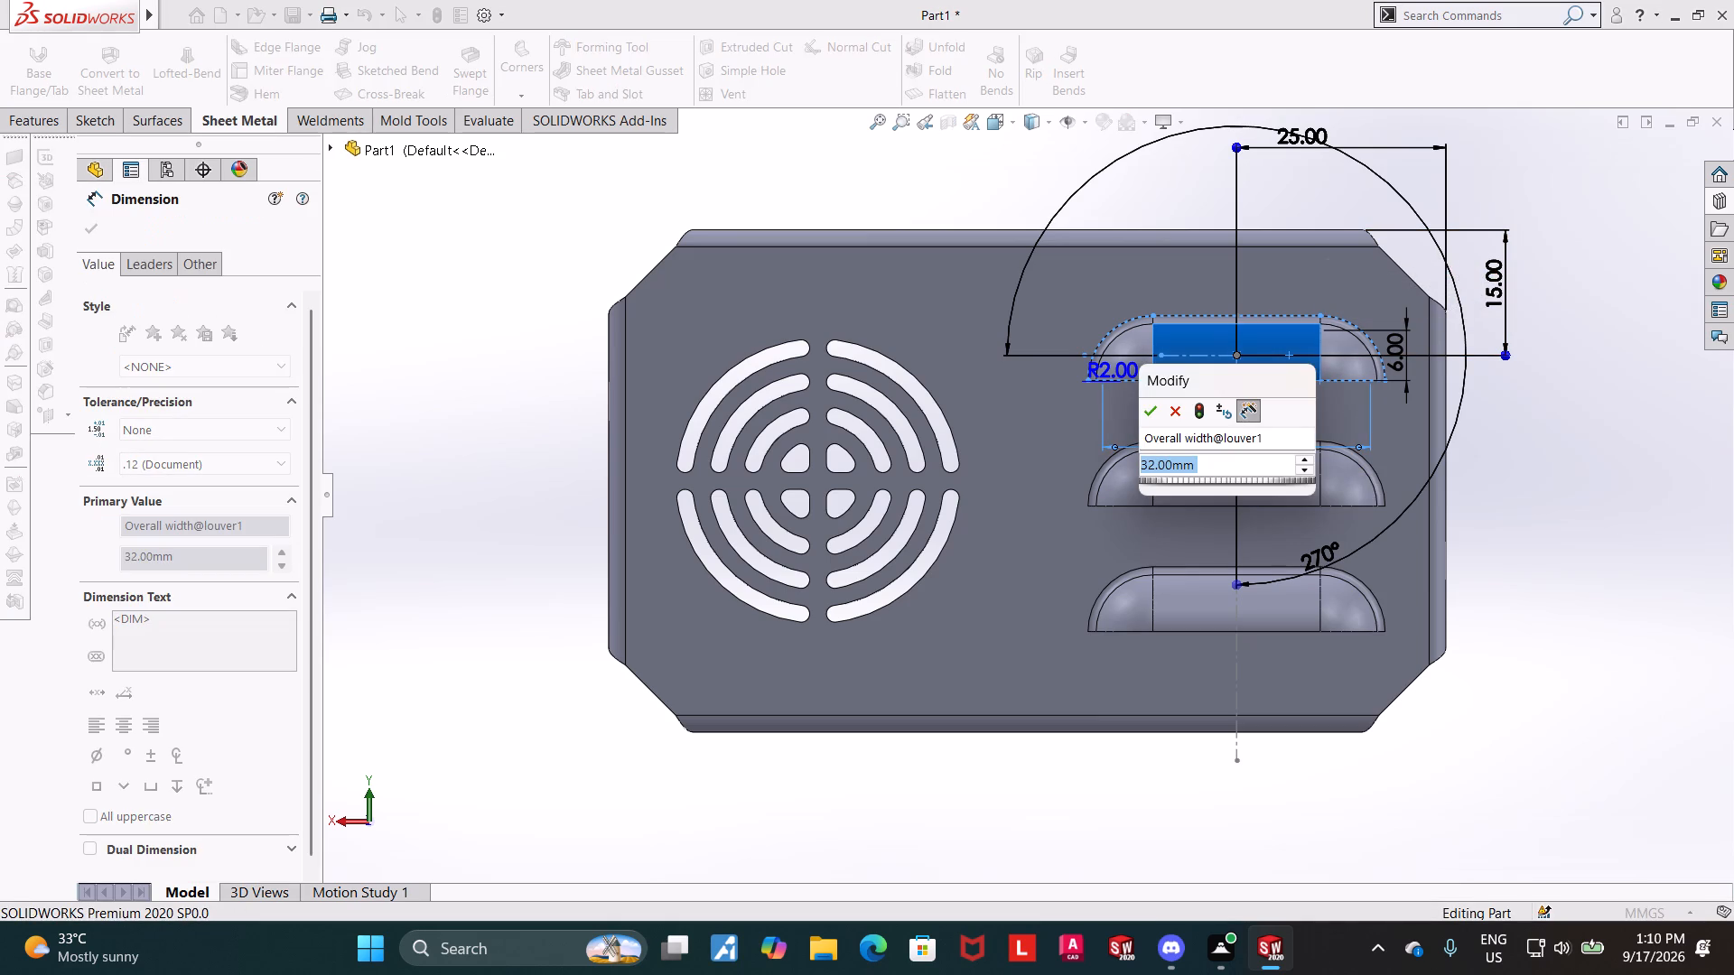
pyautogui.write('25')
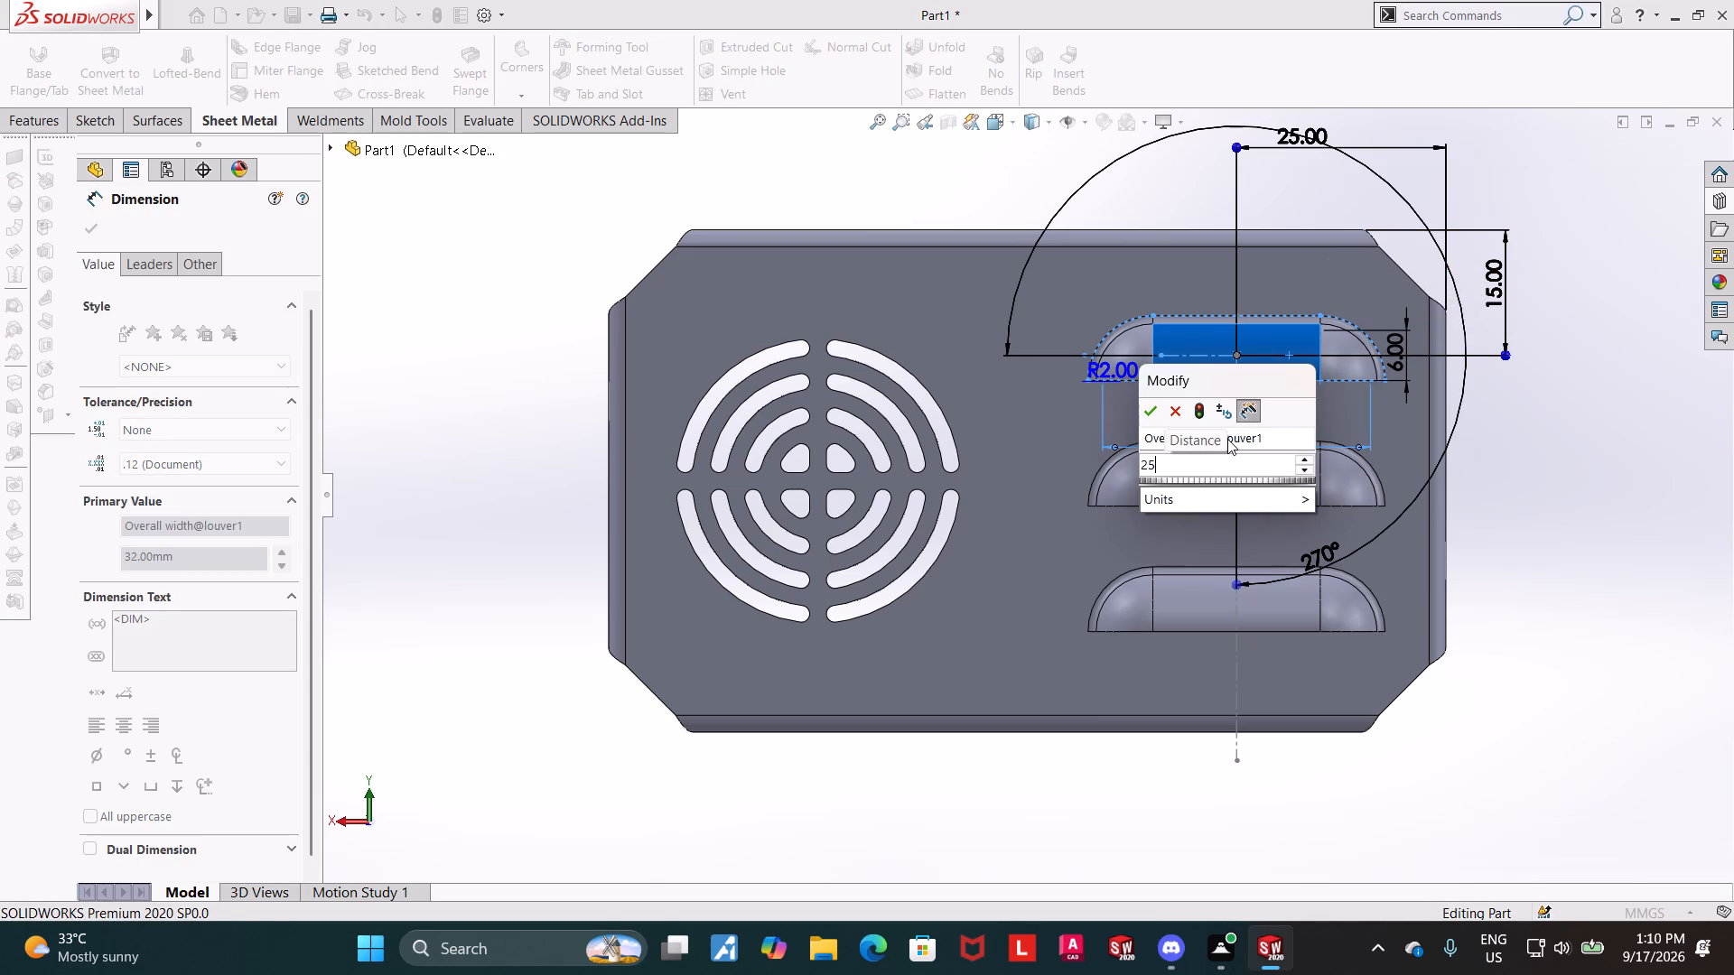
pyautogui.press('Return')
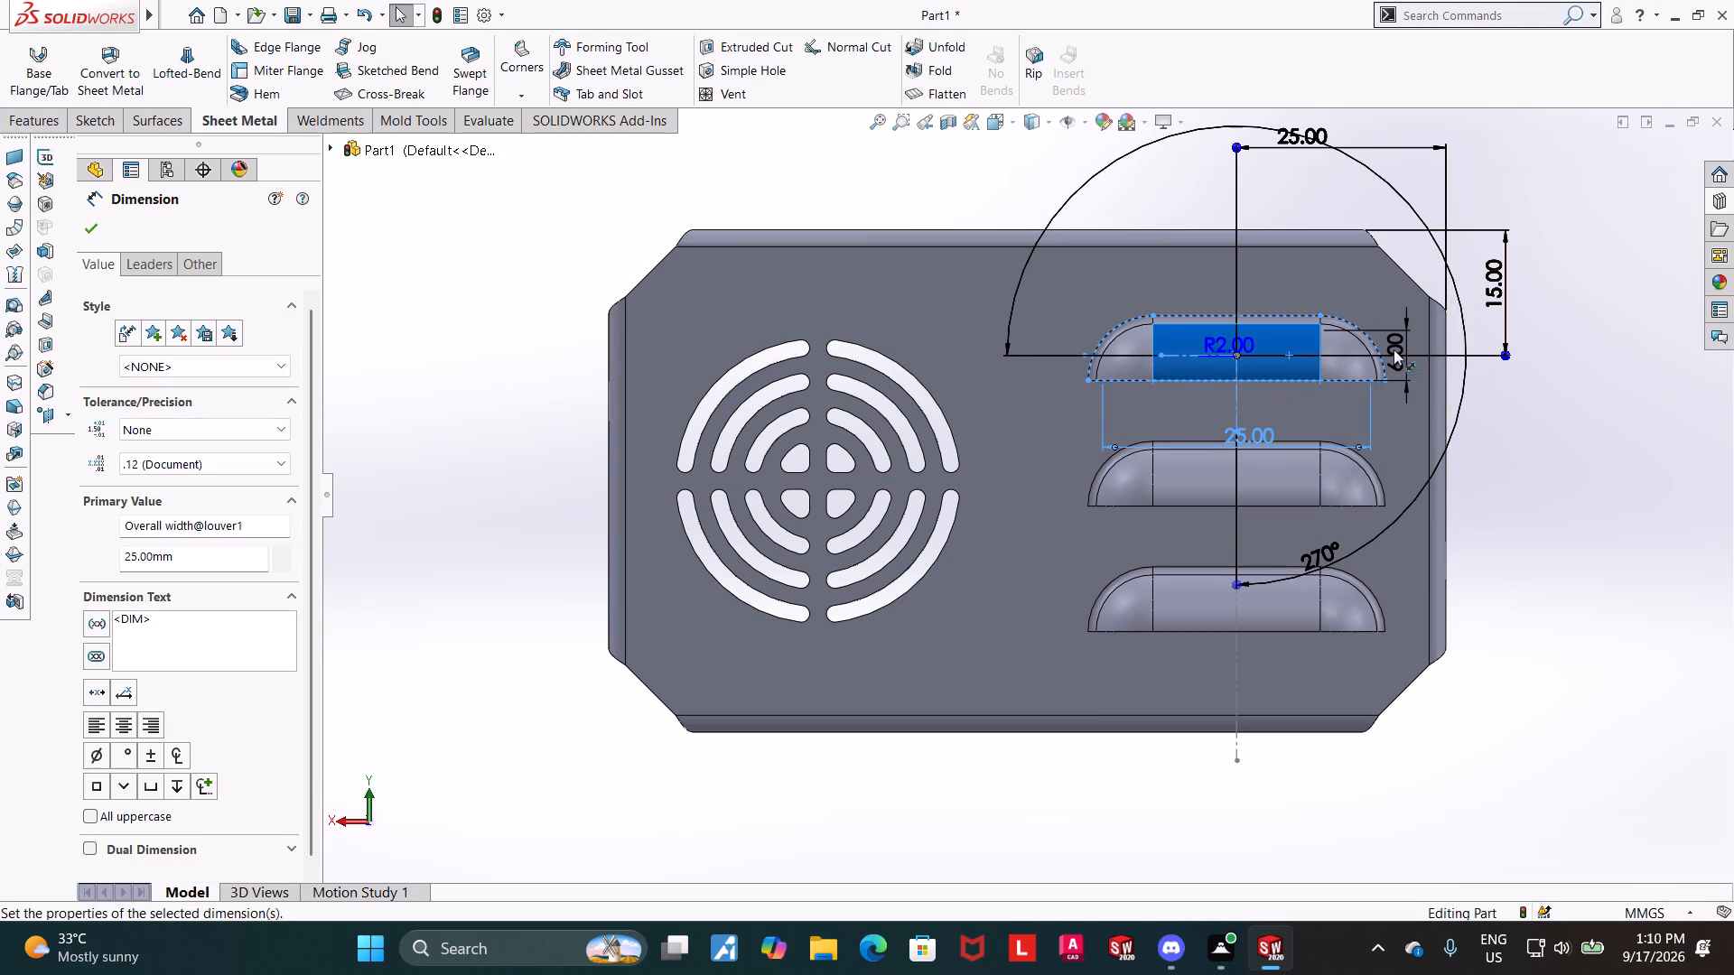
pyautogui.doubleClick(1394, 349)
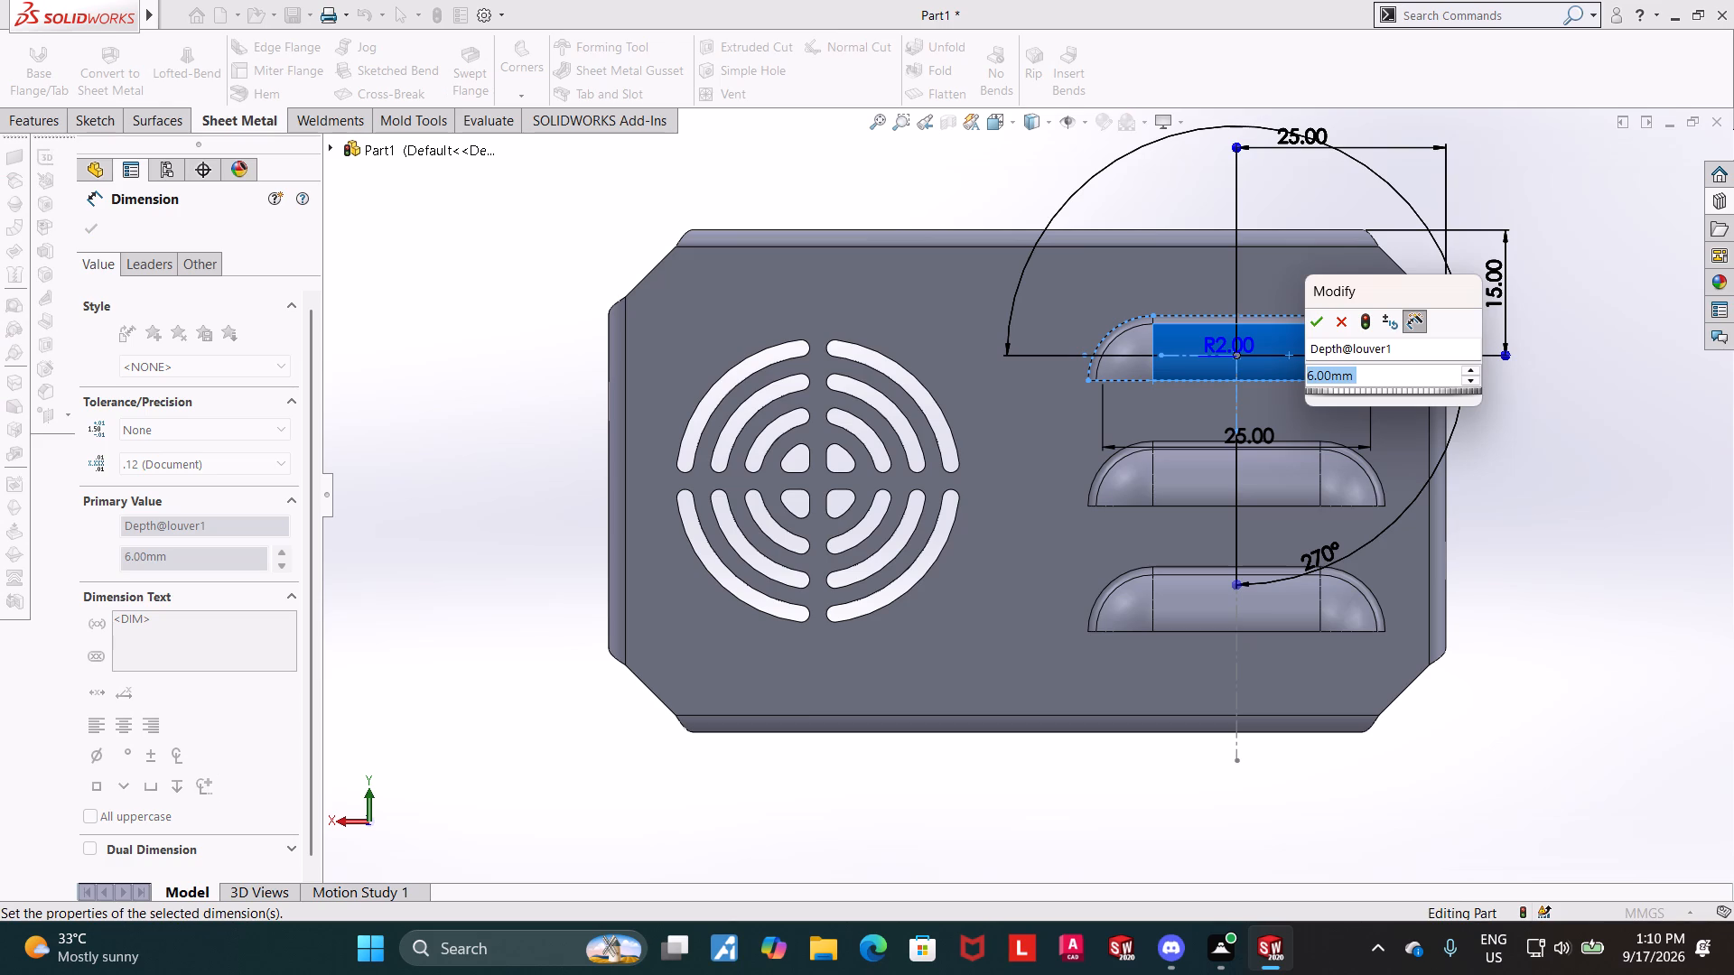
pyautogui.press('4')
pyautogui.press('Return')
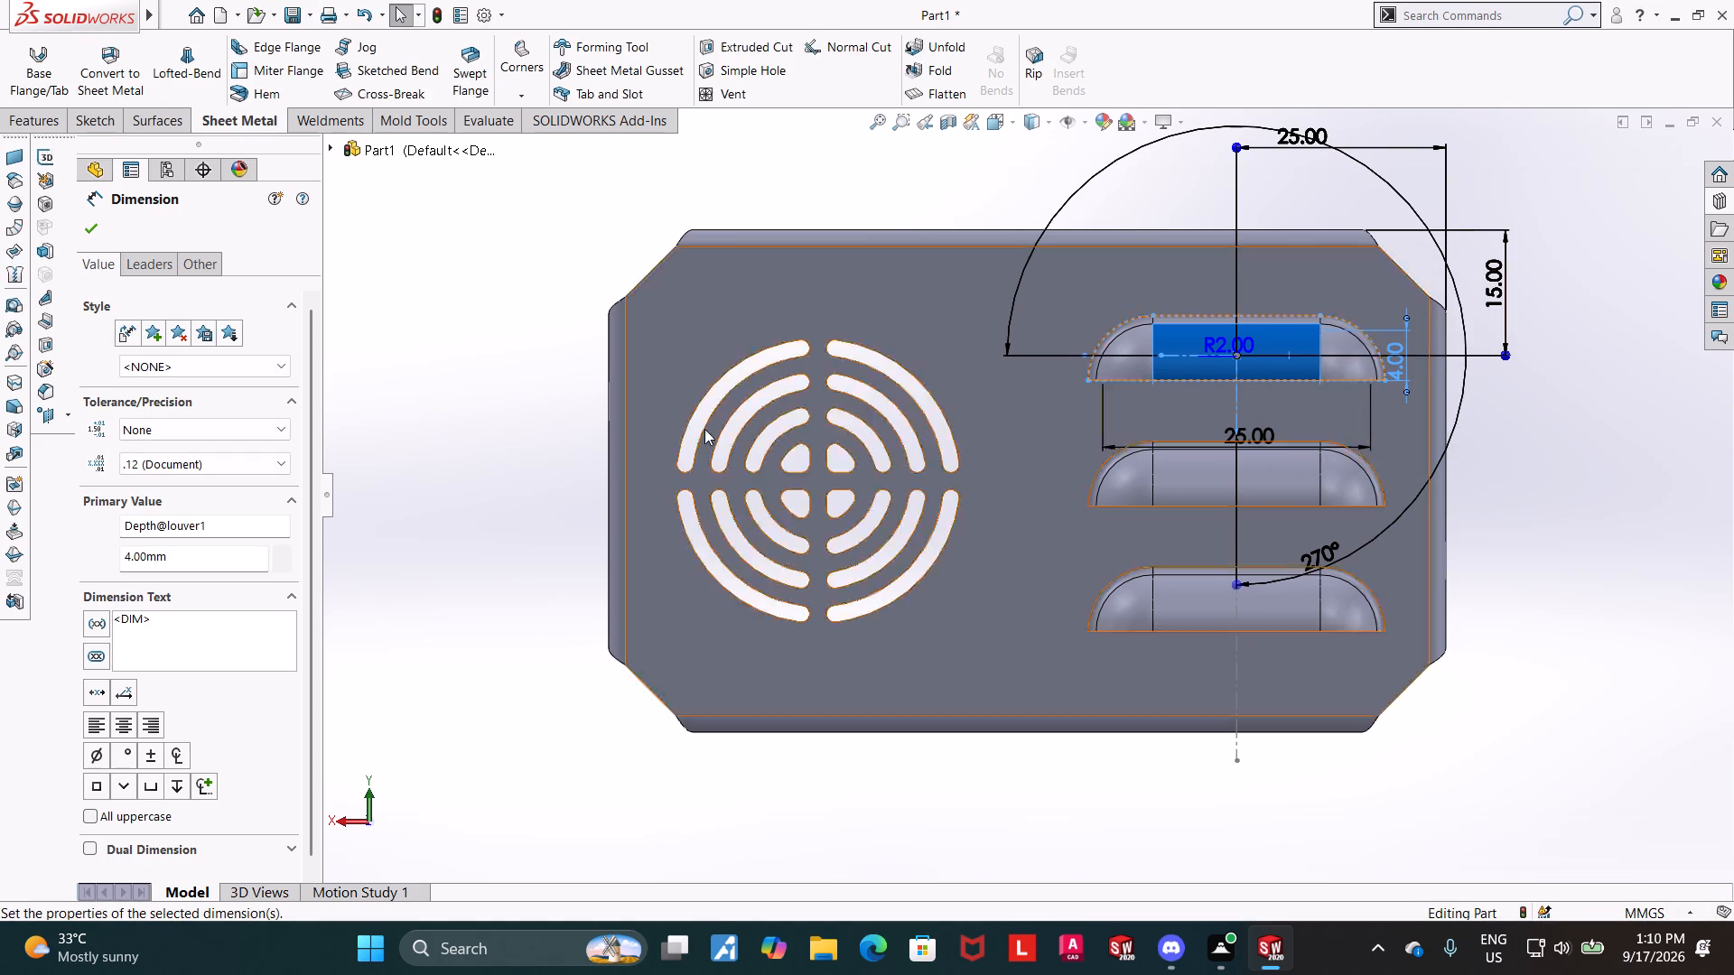
pyautogui.click(85, 225)
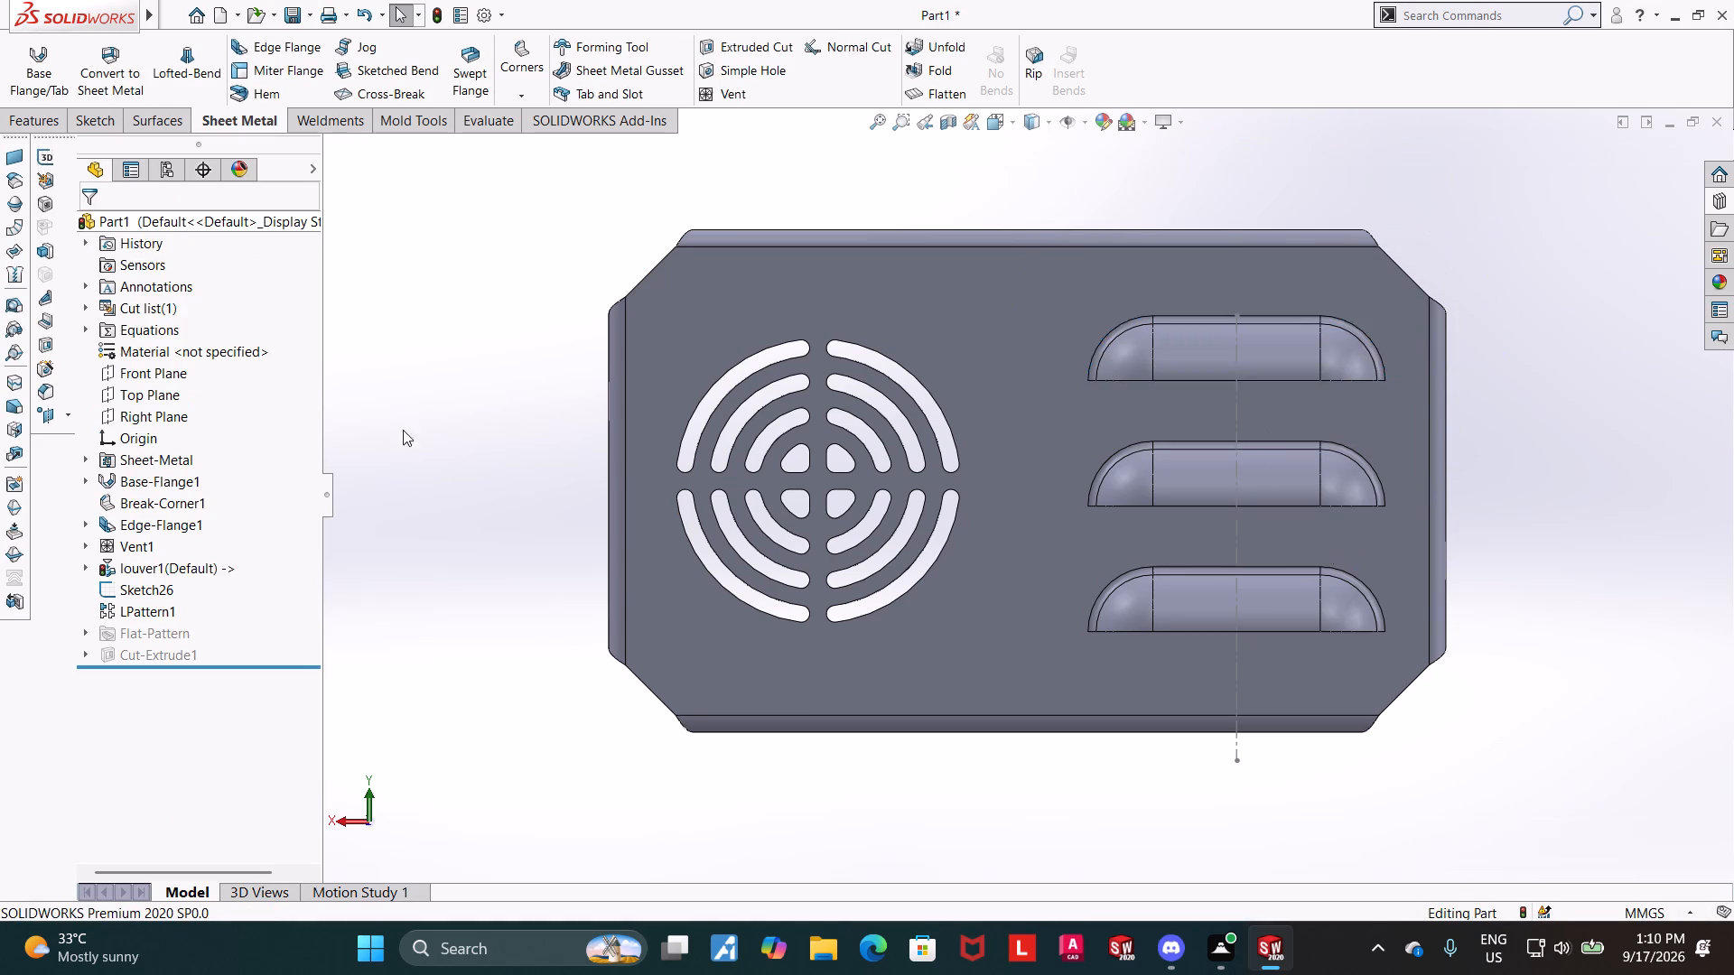
# Examine the louvers and their pattern dimensions, and check the tray's shape from outside and inside.
pyautogui.click(1261, 473)
pyautogui.click(1590, 515)
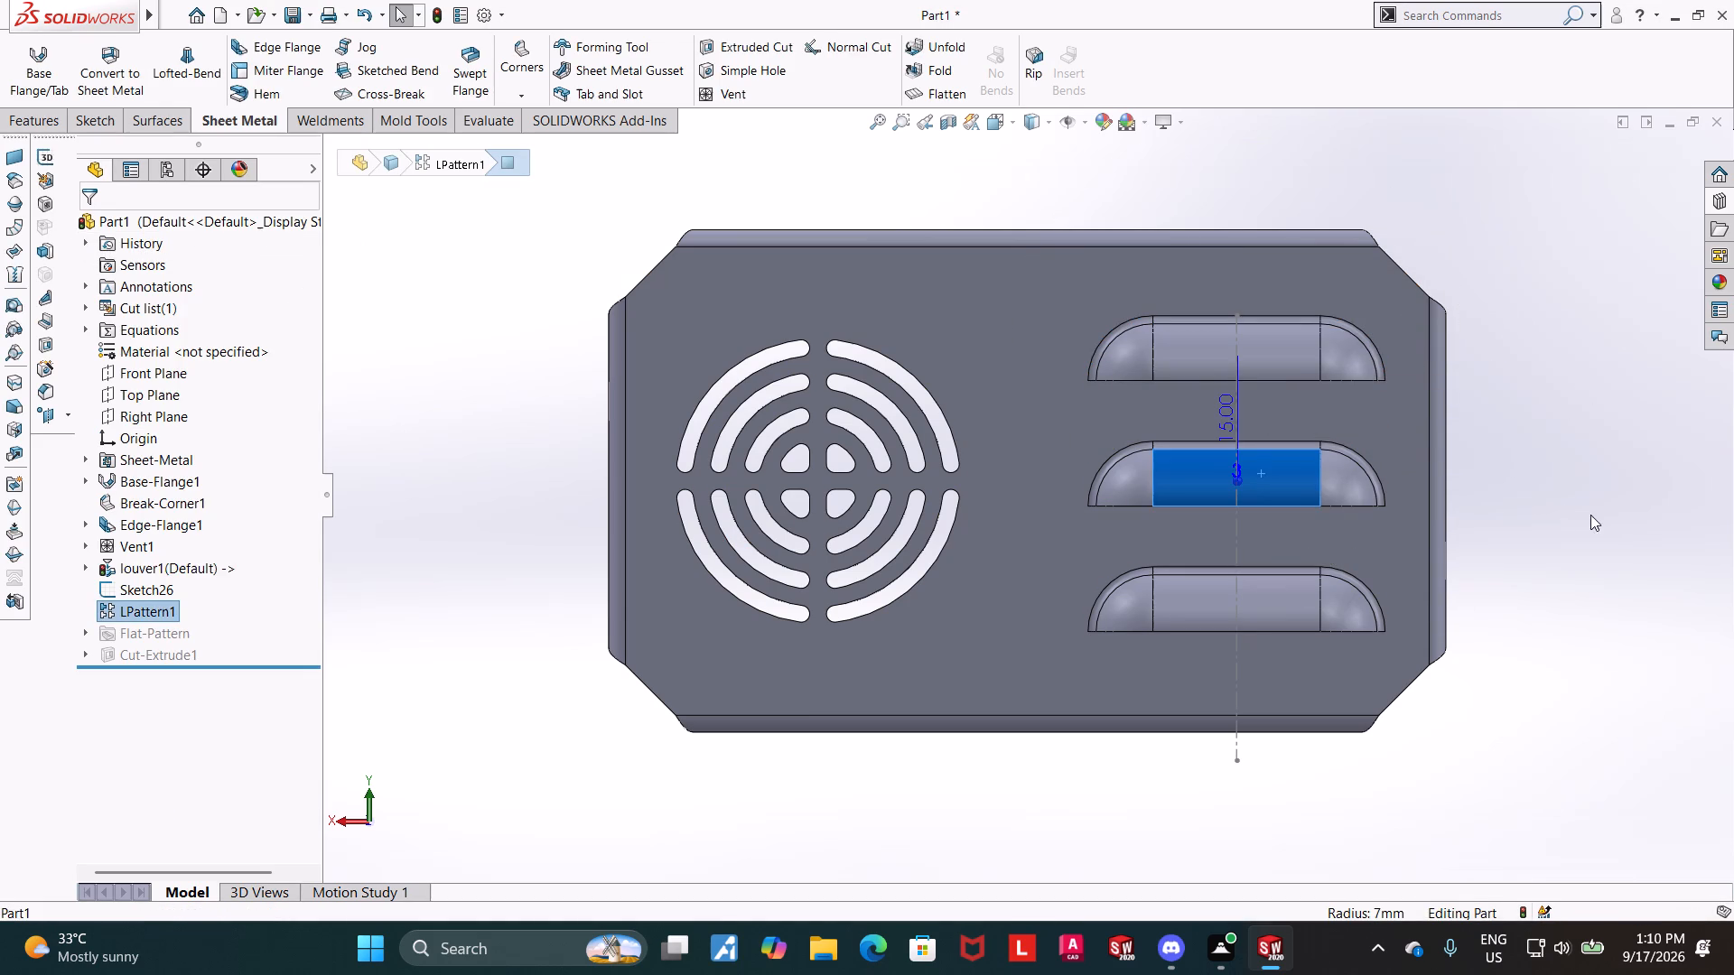
pyautogui.click(1273, 362)
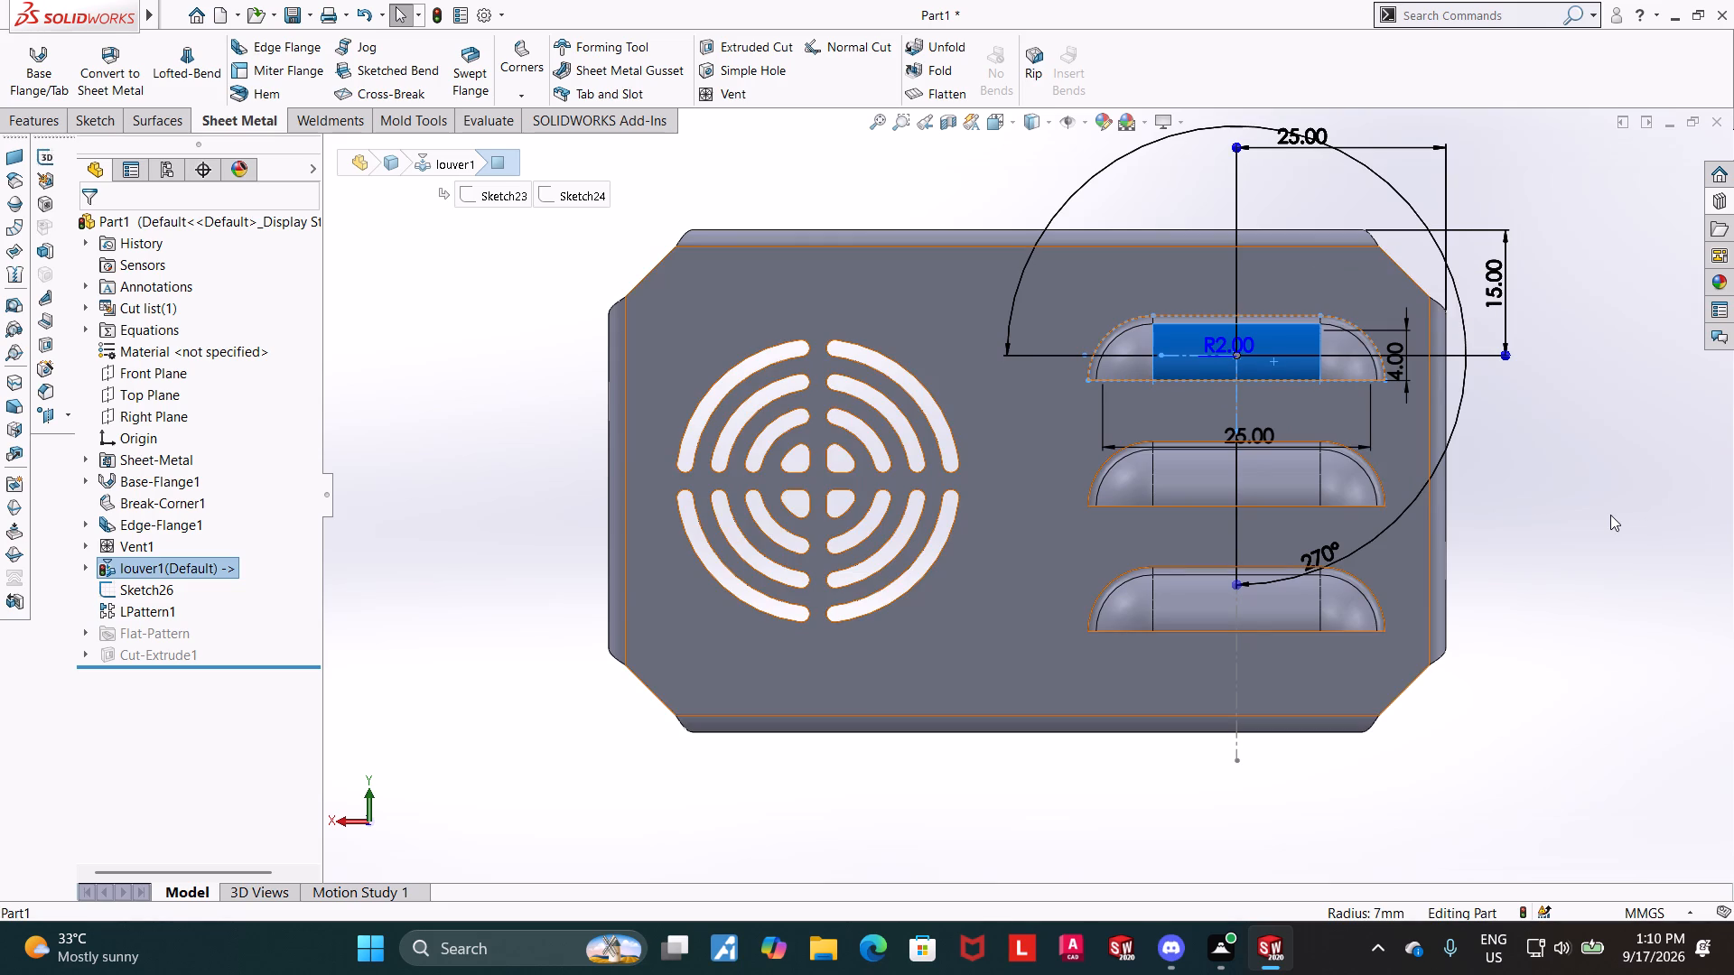
pyautogui.click(1609, 515)
pyautogui.doubleClick(1262, 464)
pyautogui.doubleClick(1262, 464)
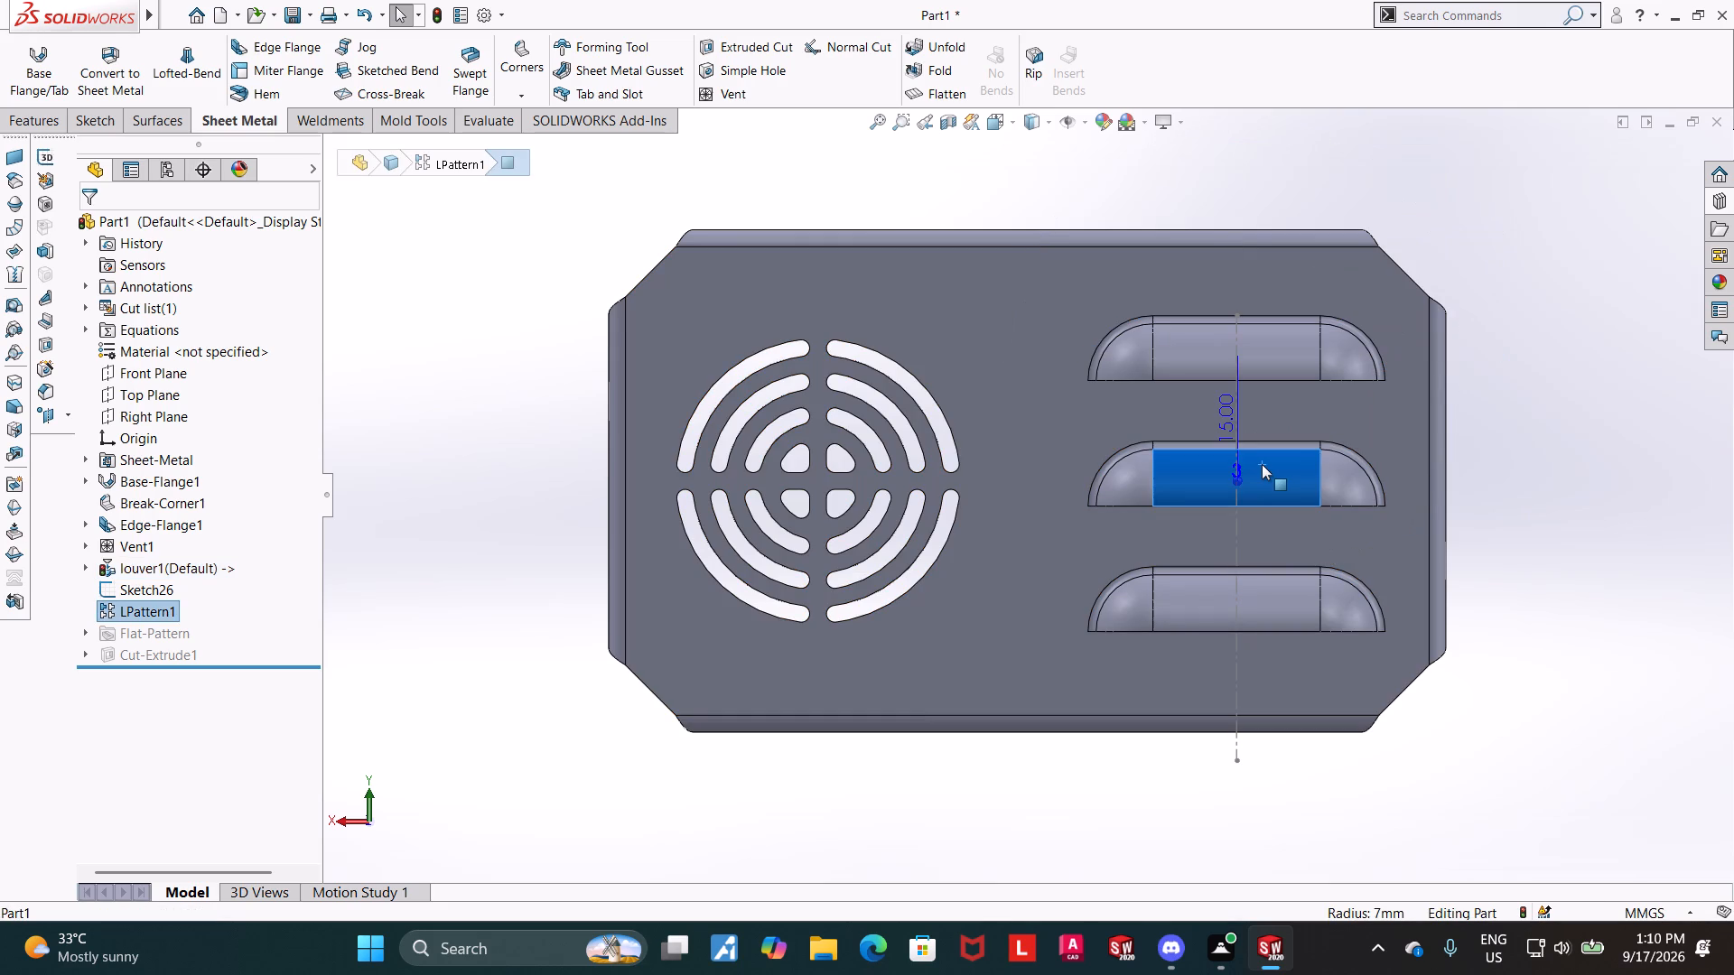
pyautogui.click(1557, 492)
pyautogui.scroll(3, 1557, 491)
pyautogui.moveTo(1460, 488); pyautogui.dragTo(1410, 502, button='middle')
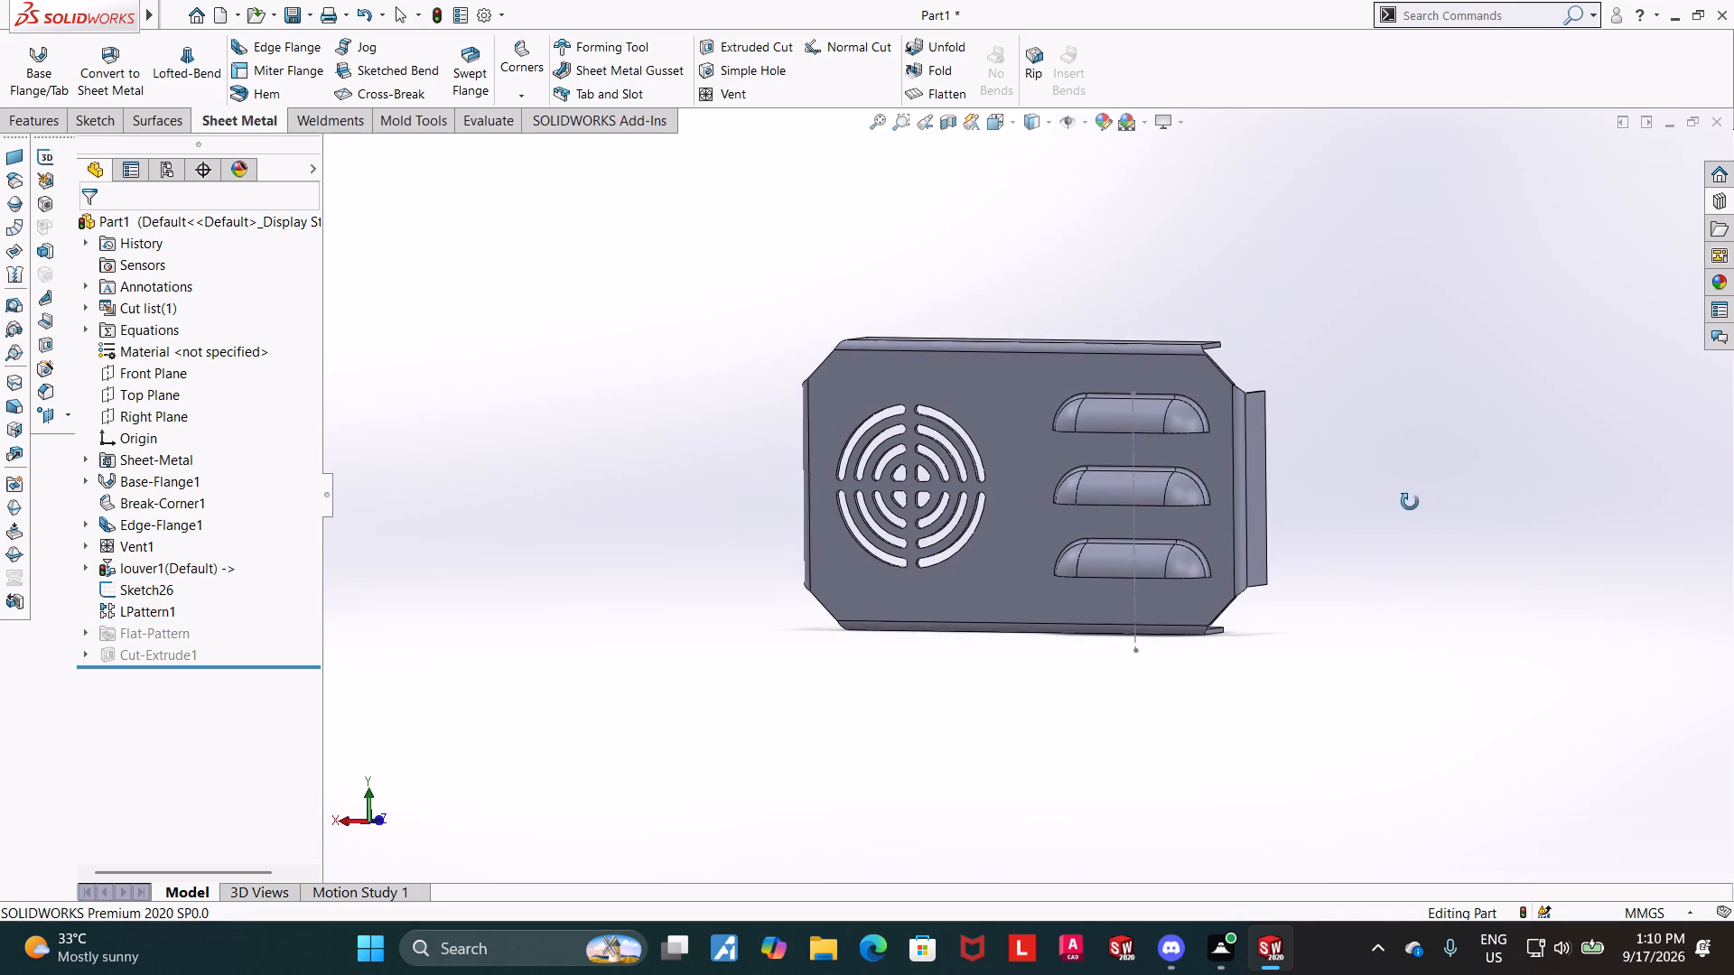
pyautogui.moveTo(1410, 502); pyautogui.dragTo(1404, 504, button='middle')
pyautogui.moveTo(1659, 473); pyautogui.dragTo(1577, 497, button='middle')
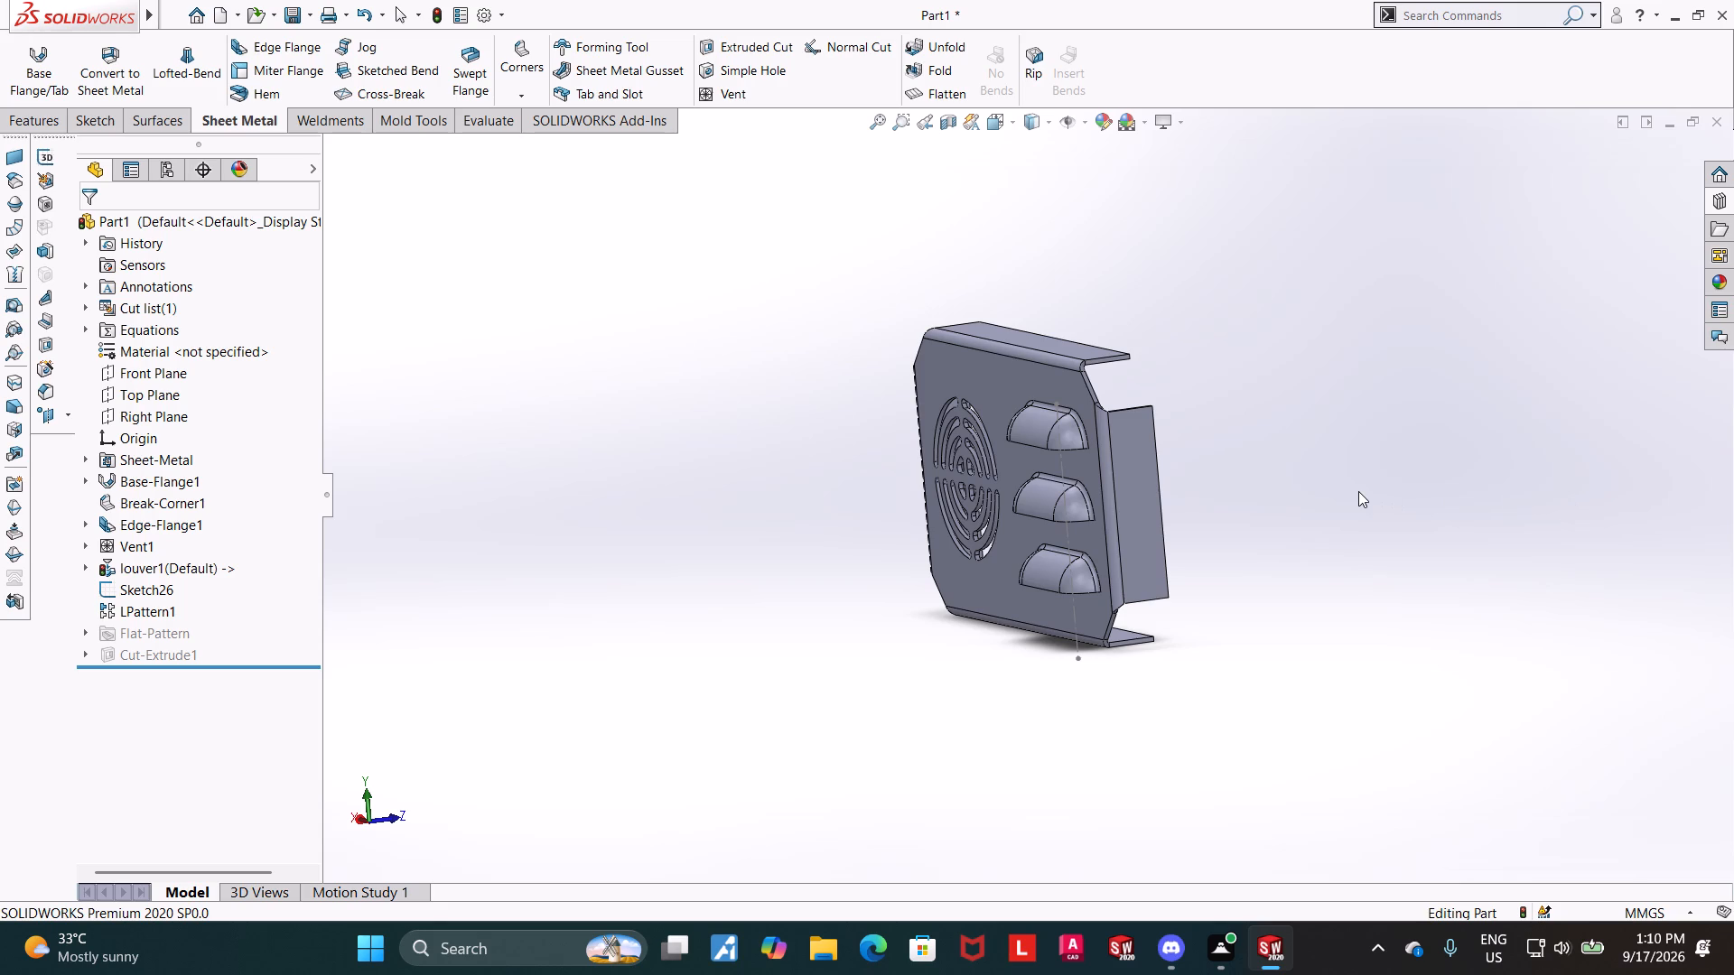
pyautogui.moveTo(1239, 544); pyautogui.dragTo(1184, 644, button='middle')
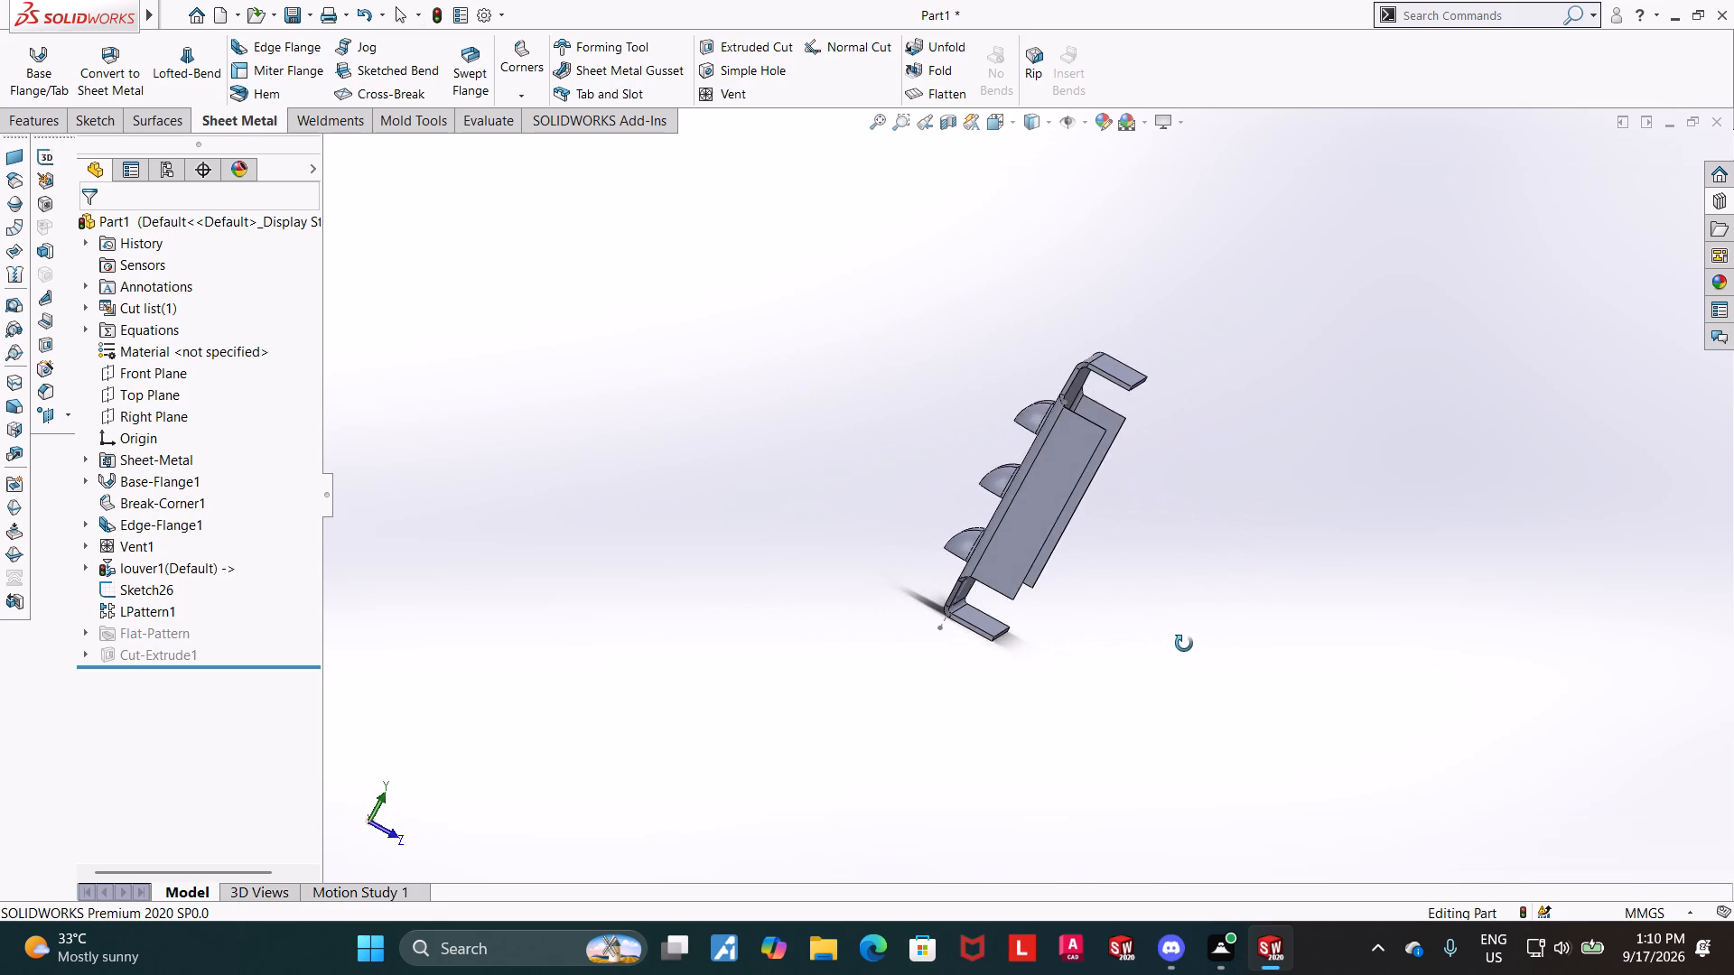
pyautogui.moveTo(1184, 644); pyautogui.dragTo(1058, 178, button='middle')
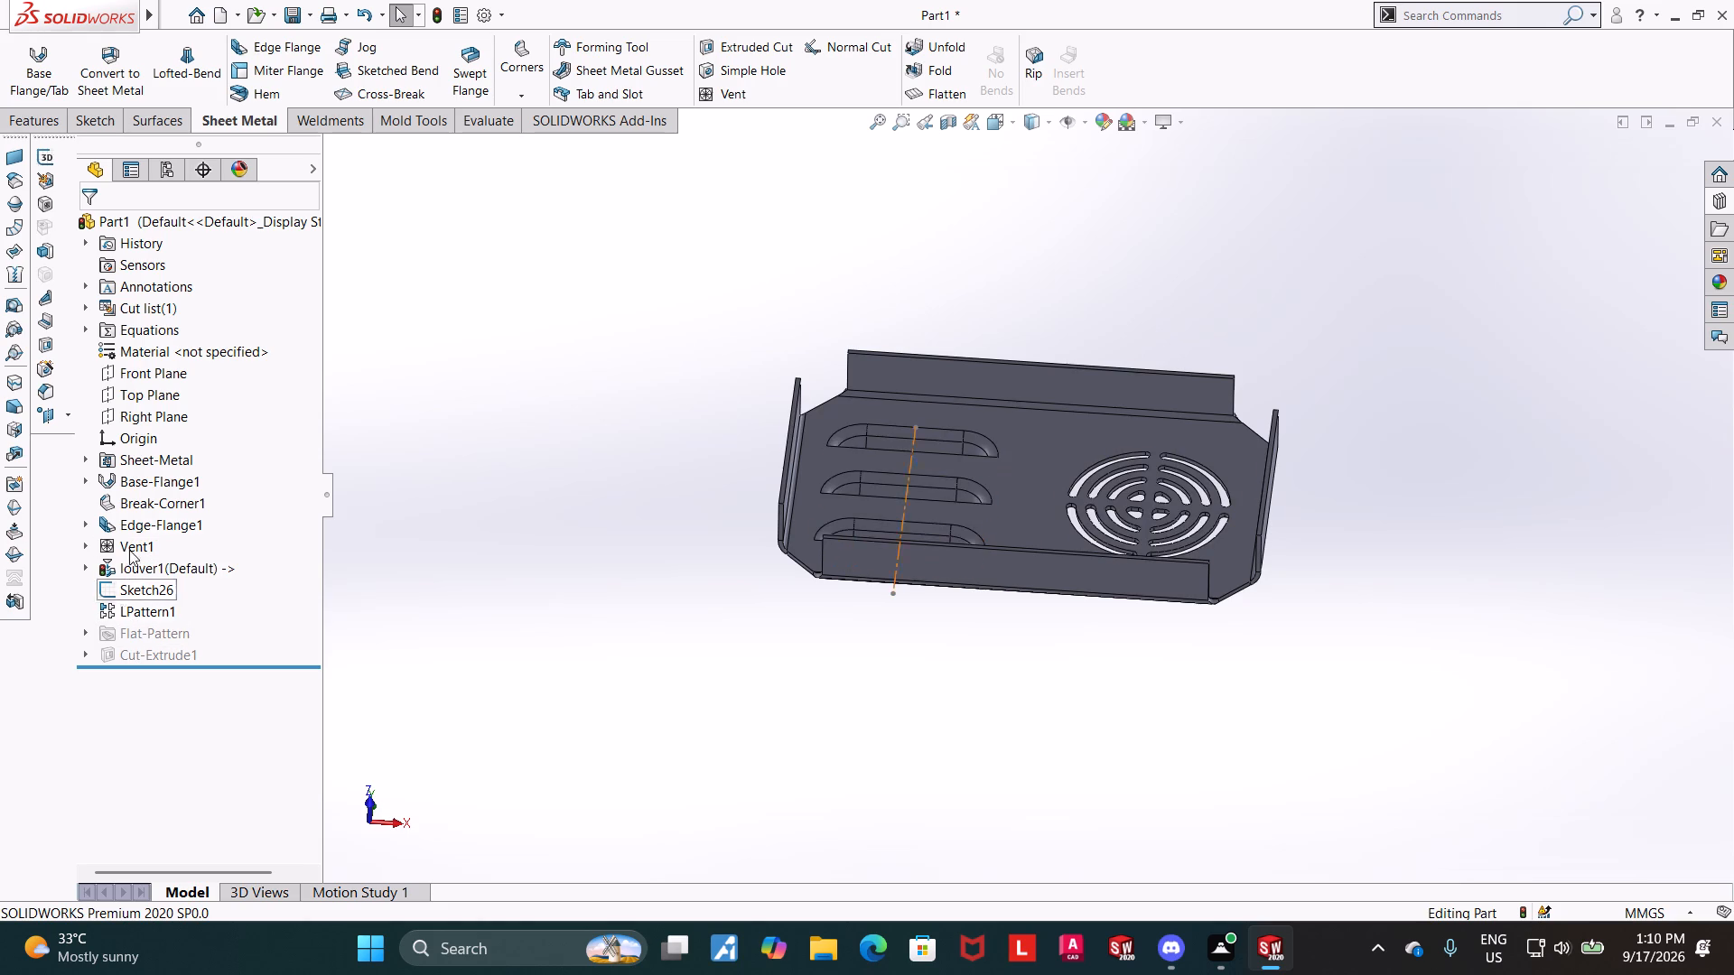
pyautogui.moveTo(591, 590); pyautogui.dragTo(646, 640, button='middle')
pyautogui.moveTo(618, 641); pyautogui.dragTo(607, 642, button='middle')
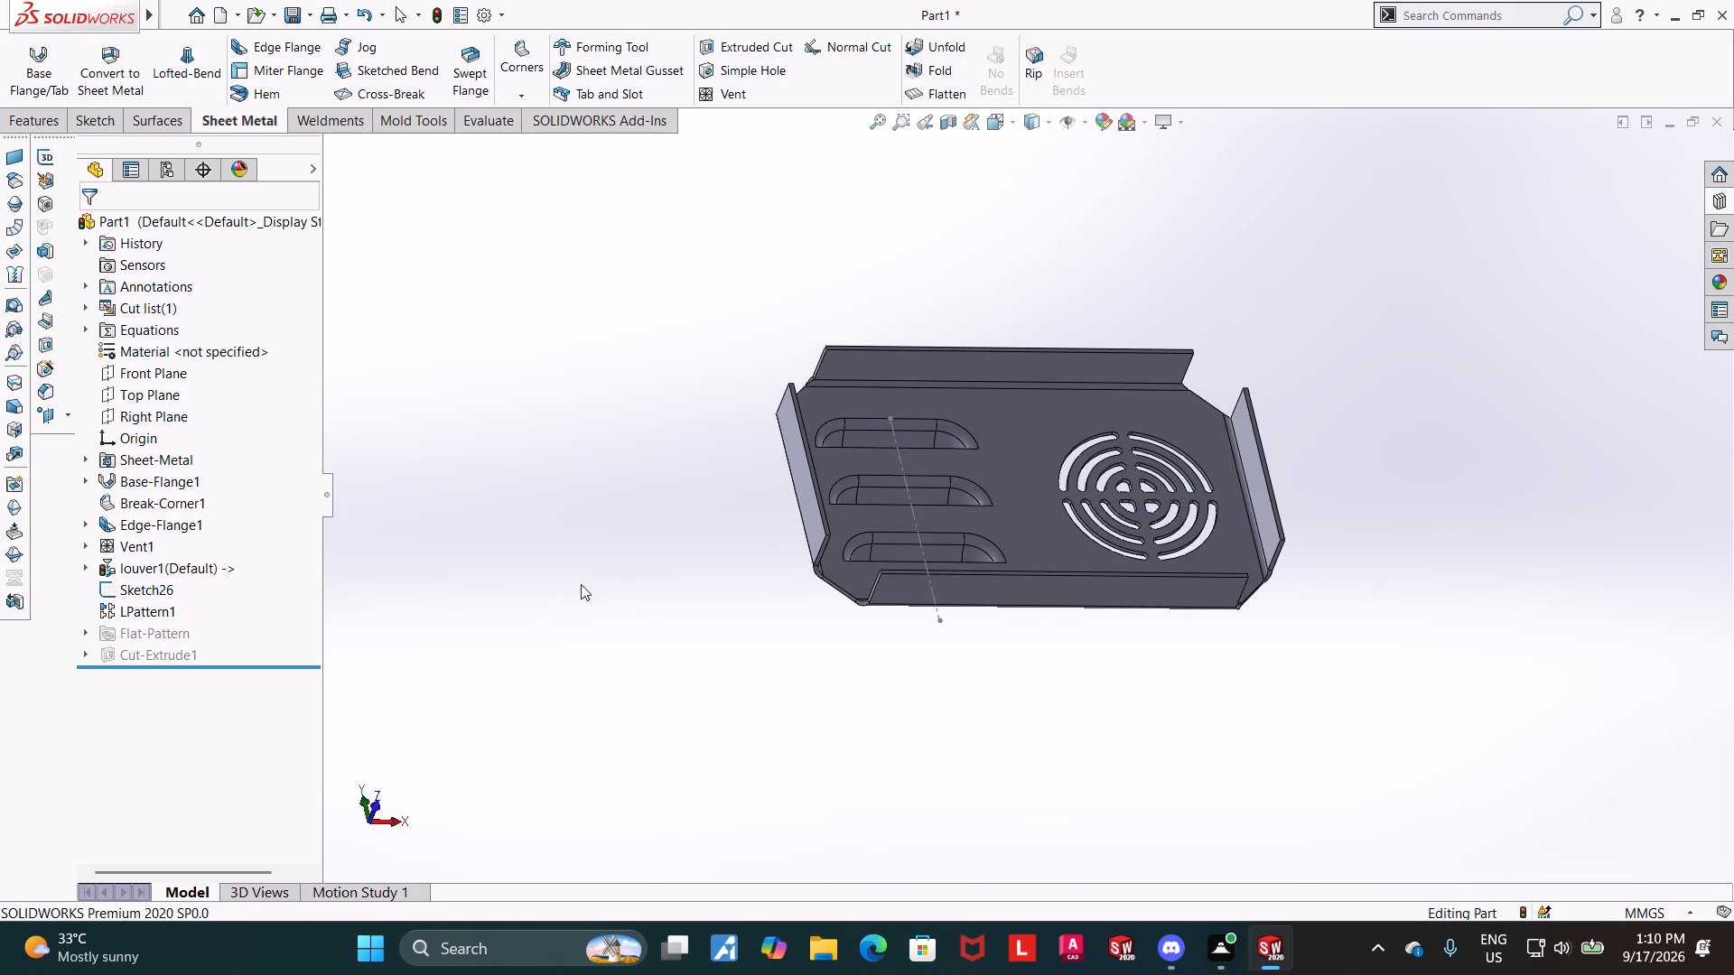
pyautogui.moveTo(1175, 172); pyautogui.dragTo(1140, 200, button='middle')
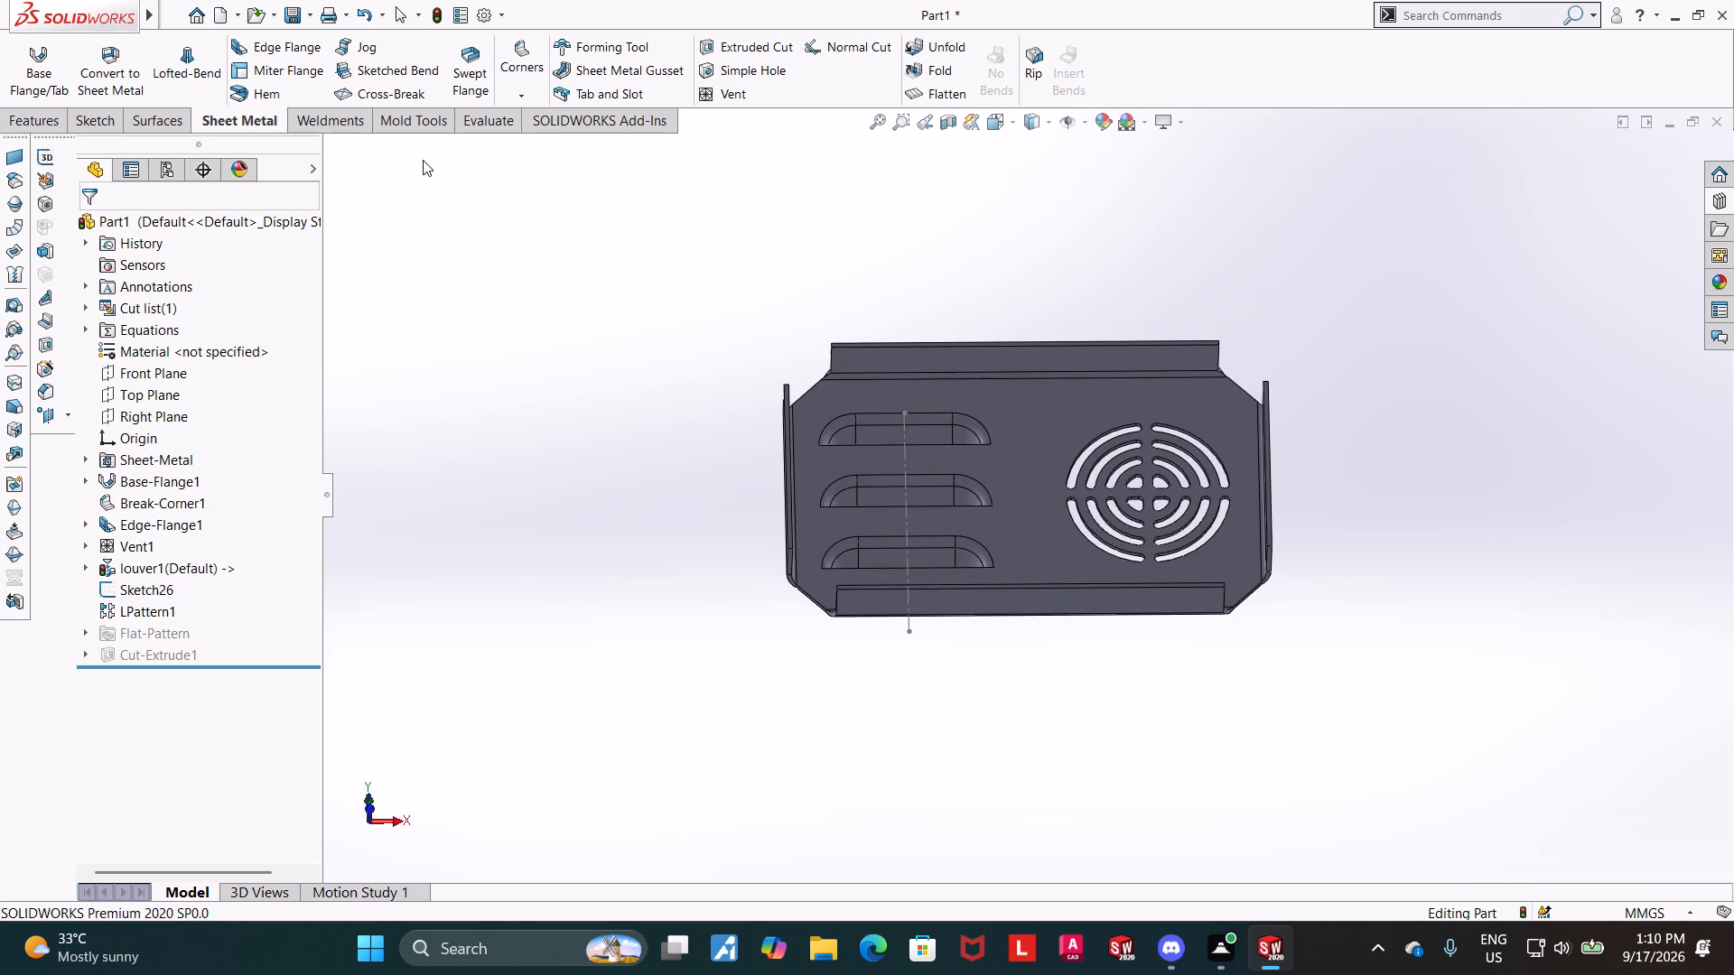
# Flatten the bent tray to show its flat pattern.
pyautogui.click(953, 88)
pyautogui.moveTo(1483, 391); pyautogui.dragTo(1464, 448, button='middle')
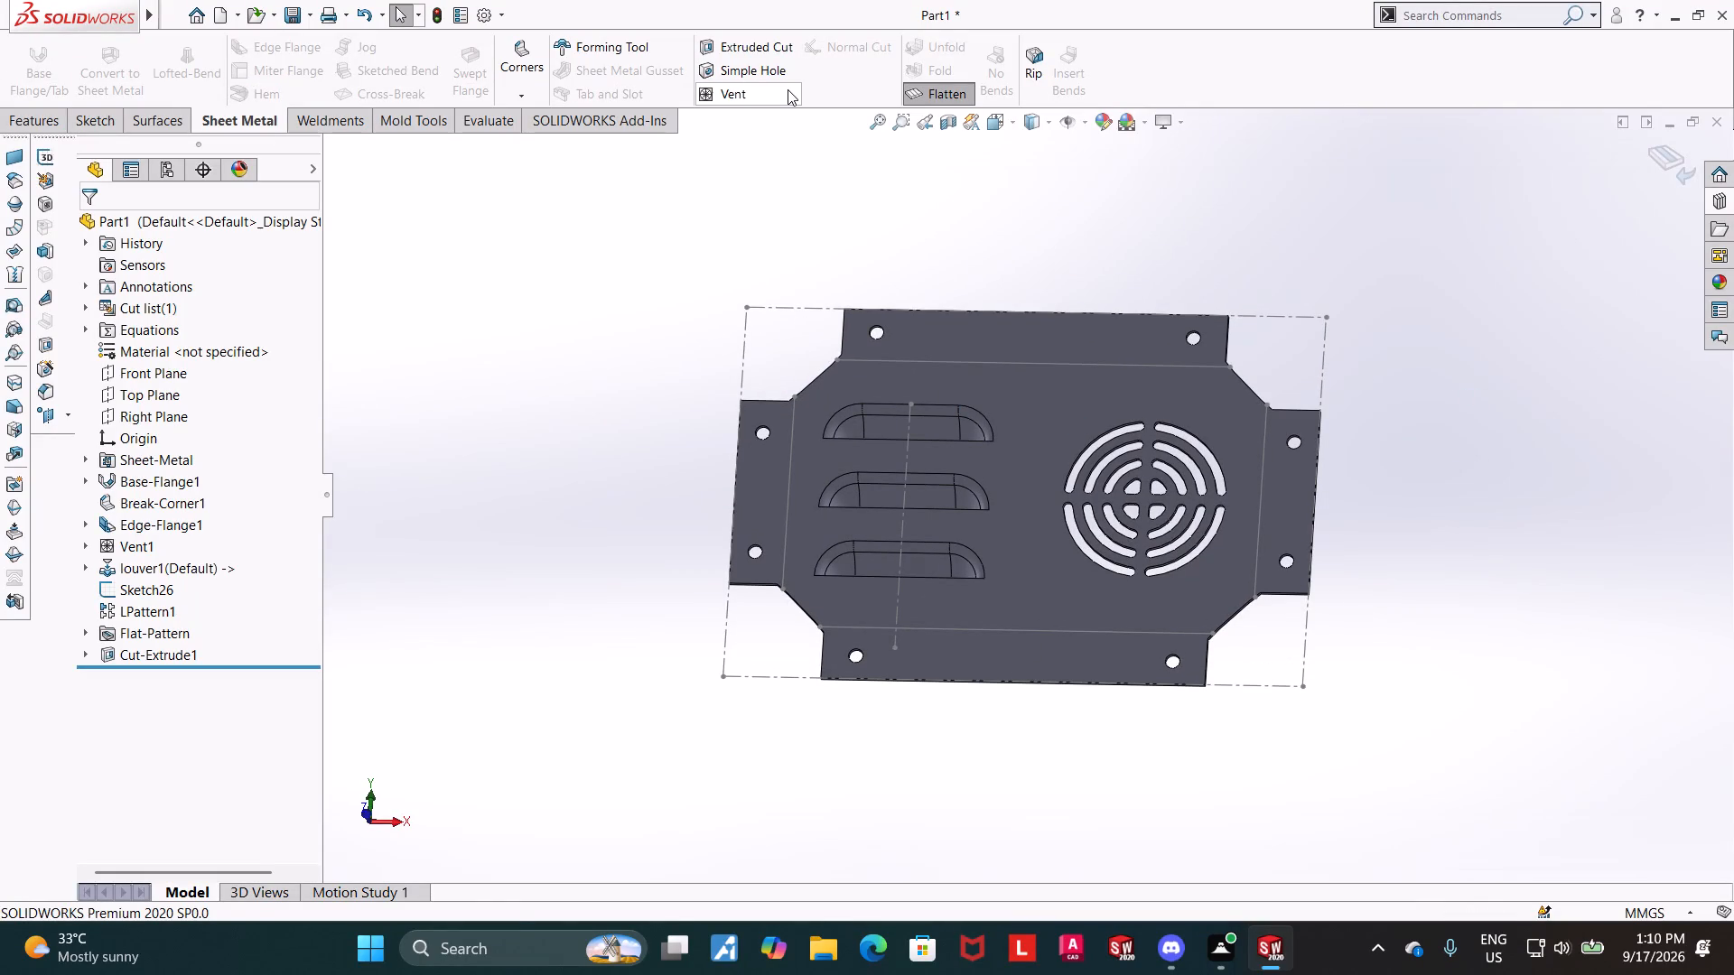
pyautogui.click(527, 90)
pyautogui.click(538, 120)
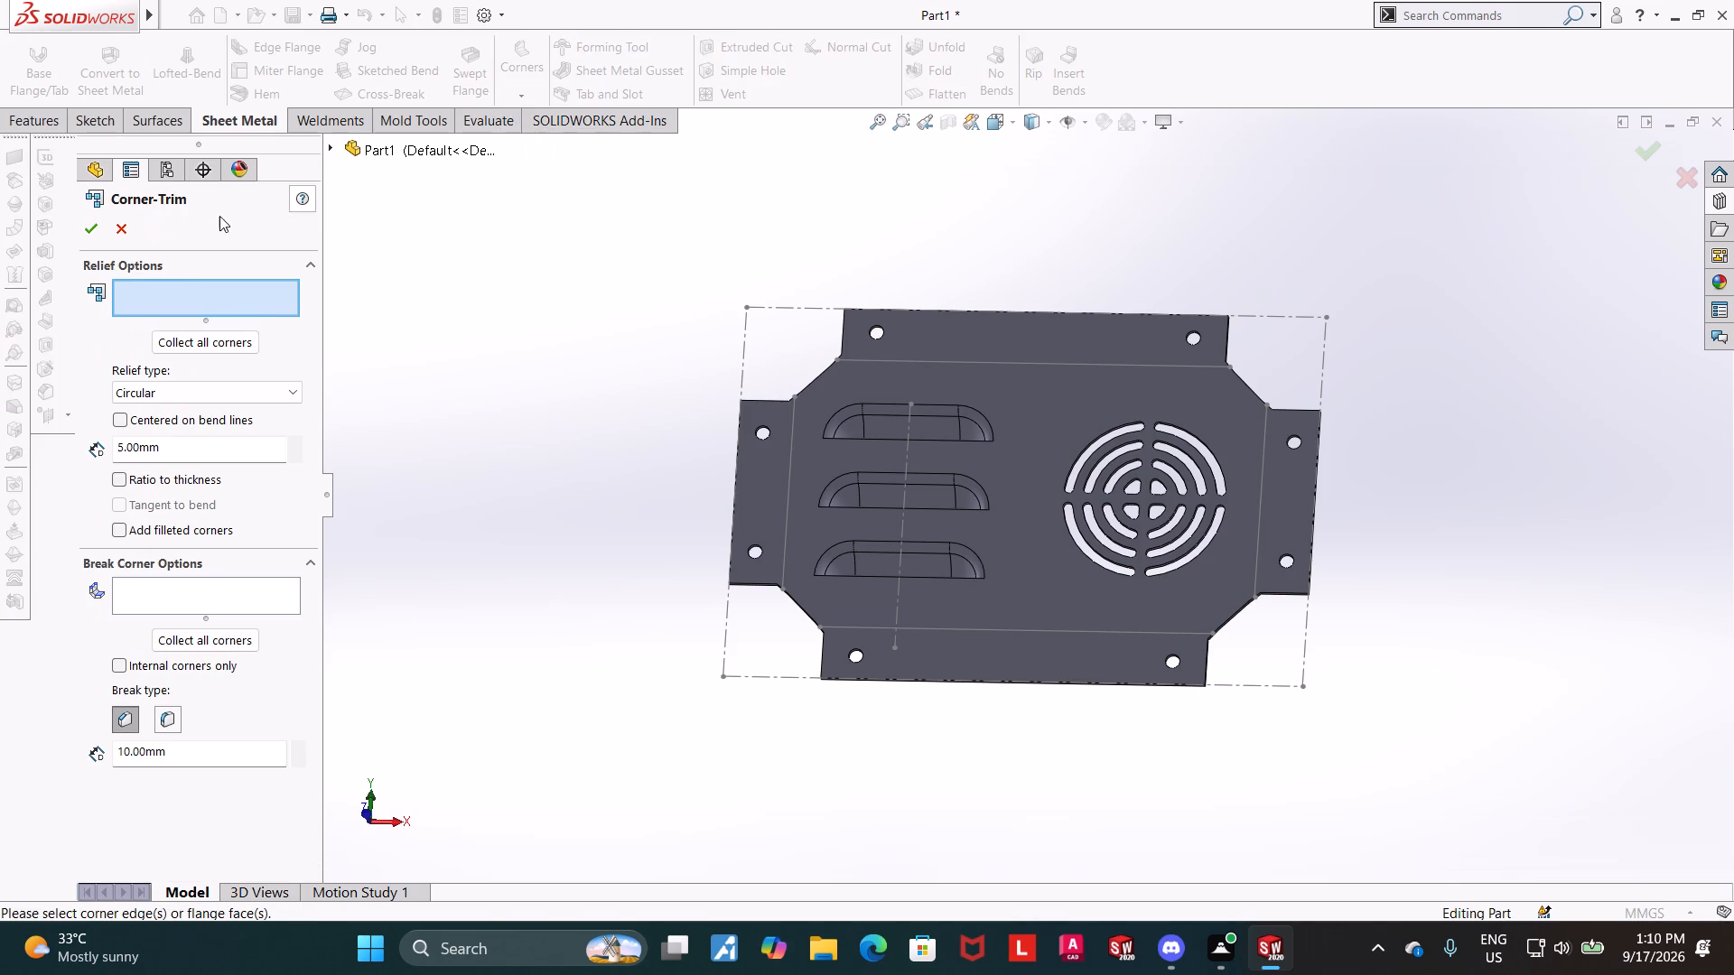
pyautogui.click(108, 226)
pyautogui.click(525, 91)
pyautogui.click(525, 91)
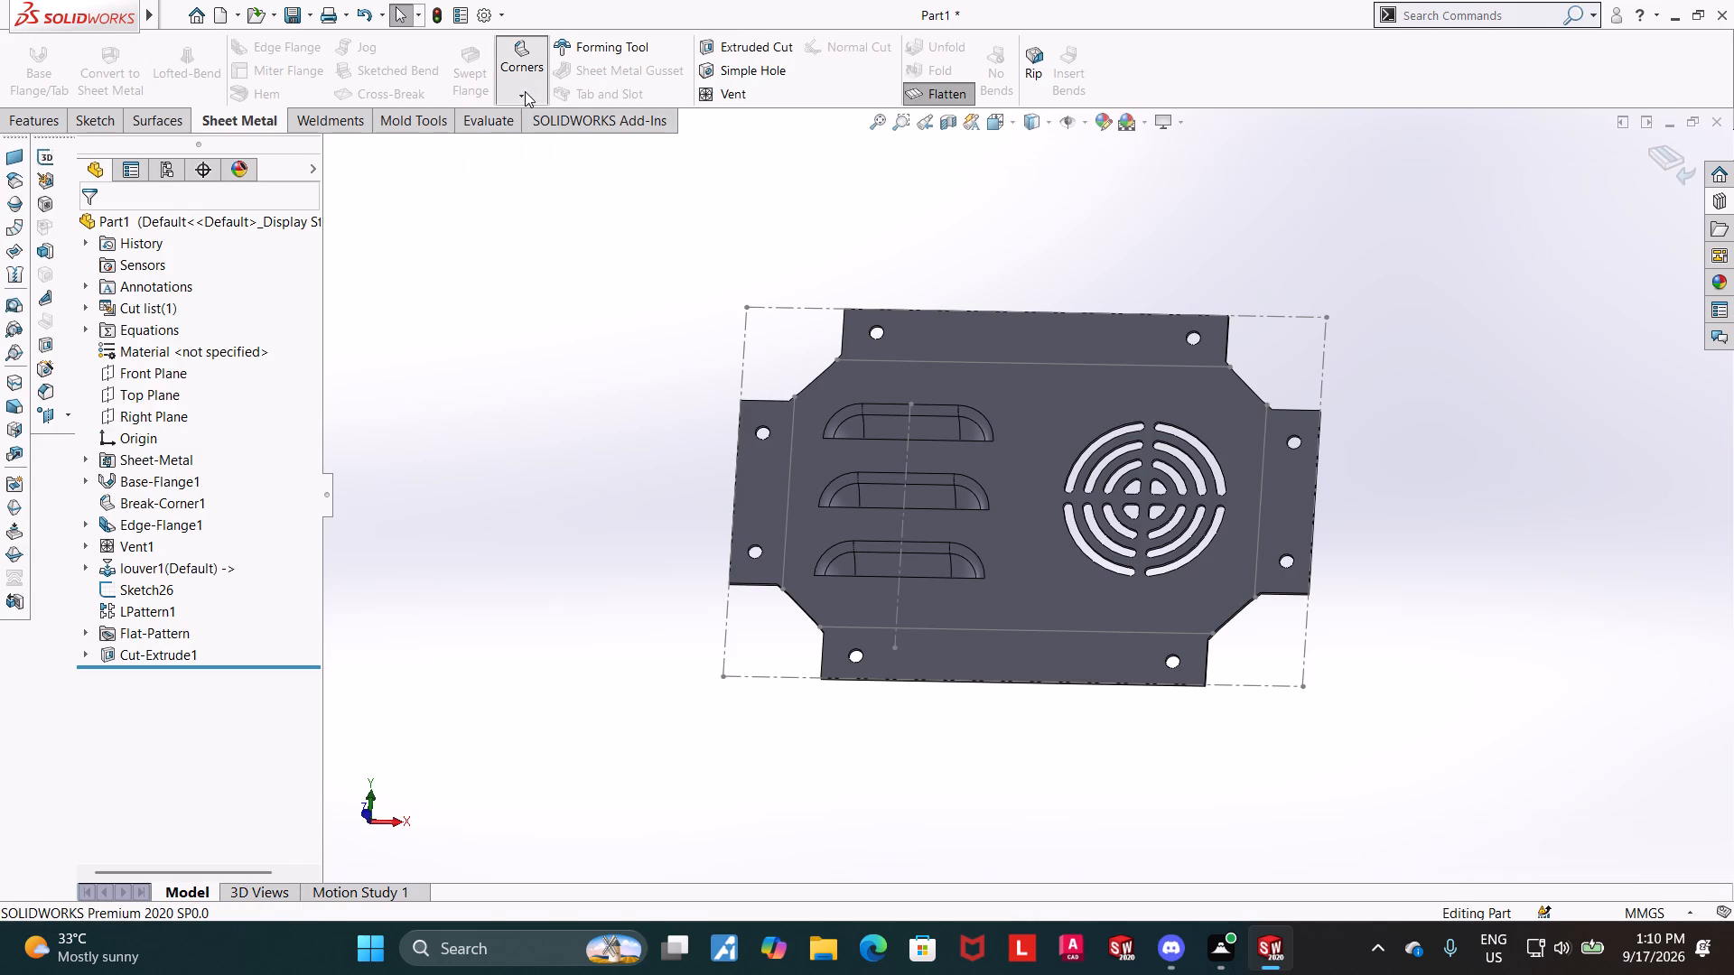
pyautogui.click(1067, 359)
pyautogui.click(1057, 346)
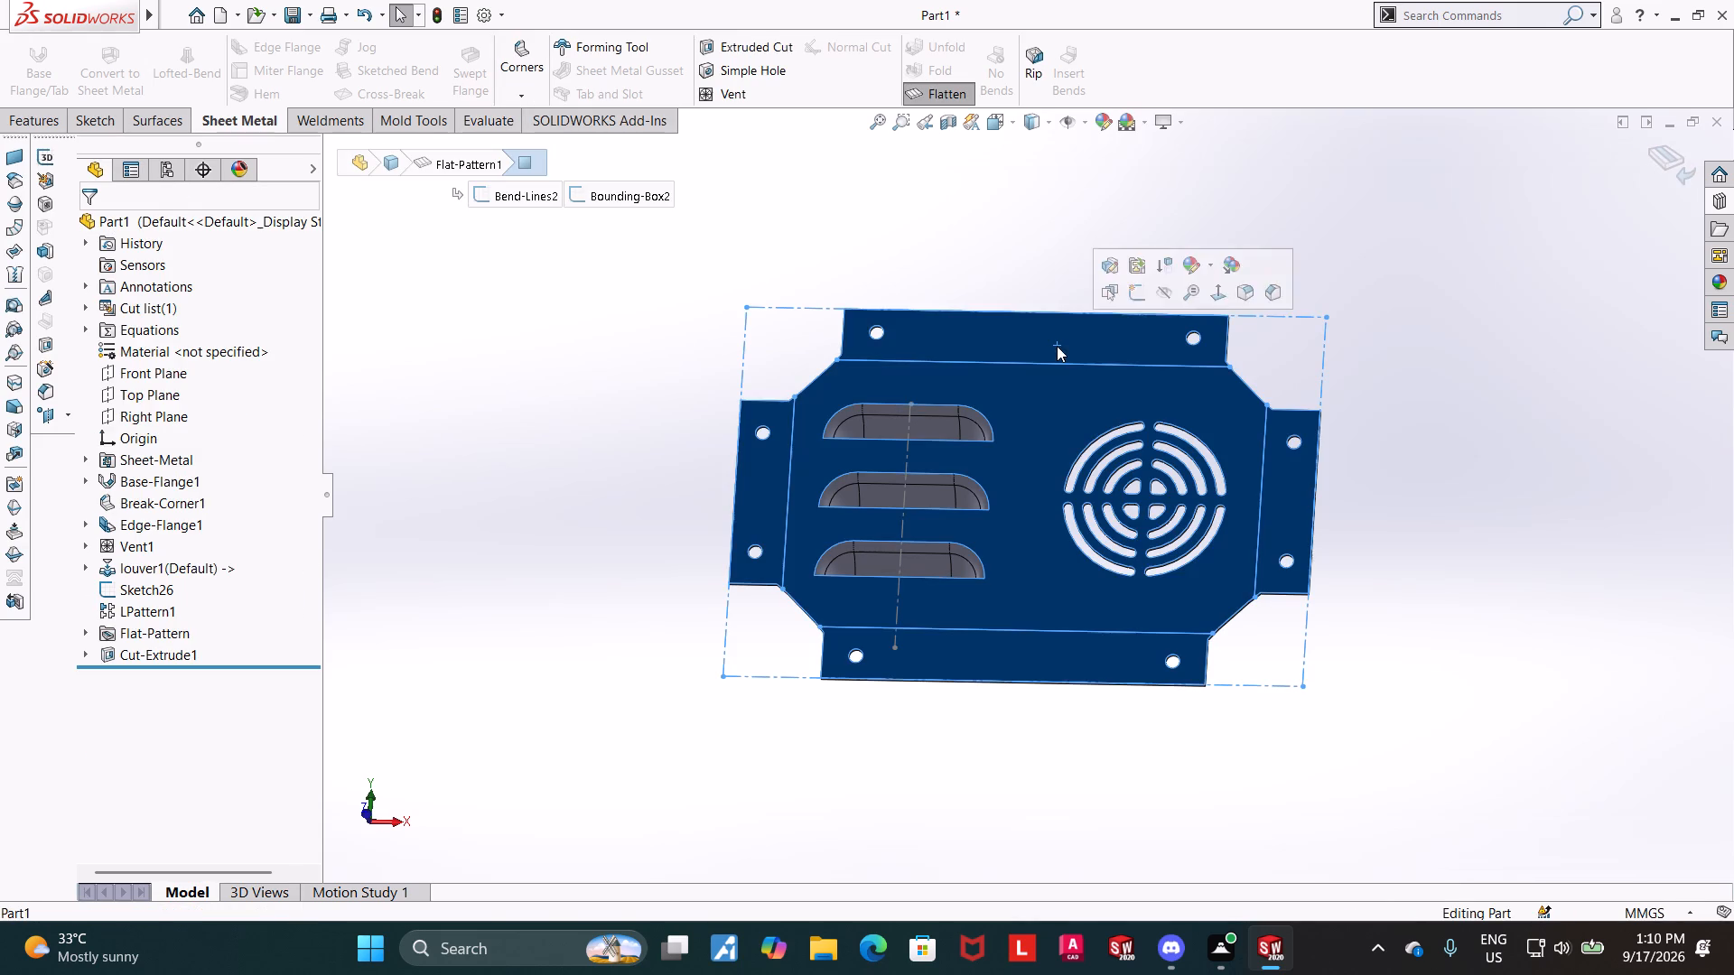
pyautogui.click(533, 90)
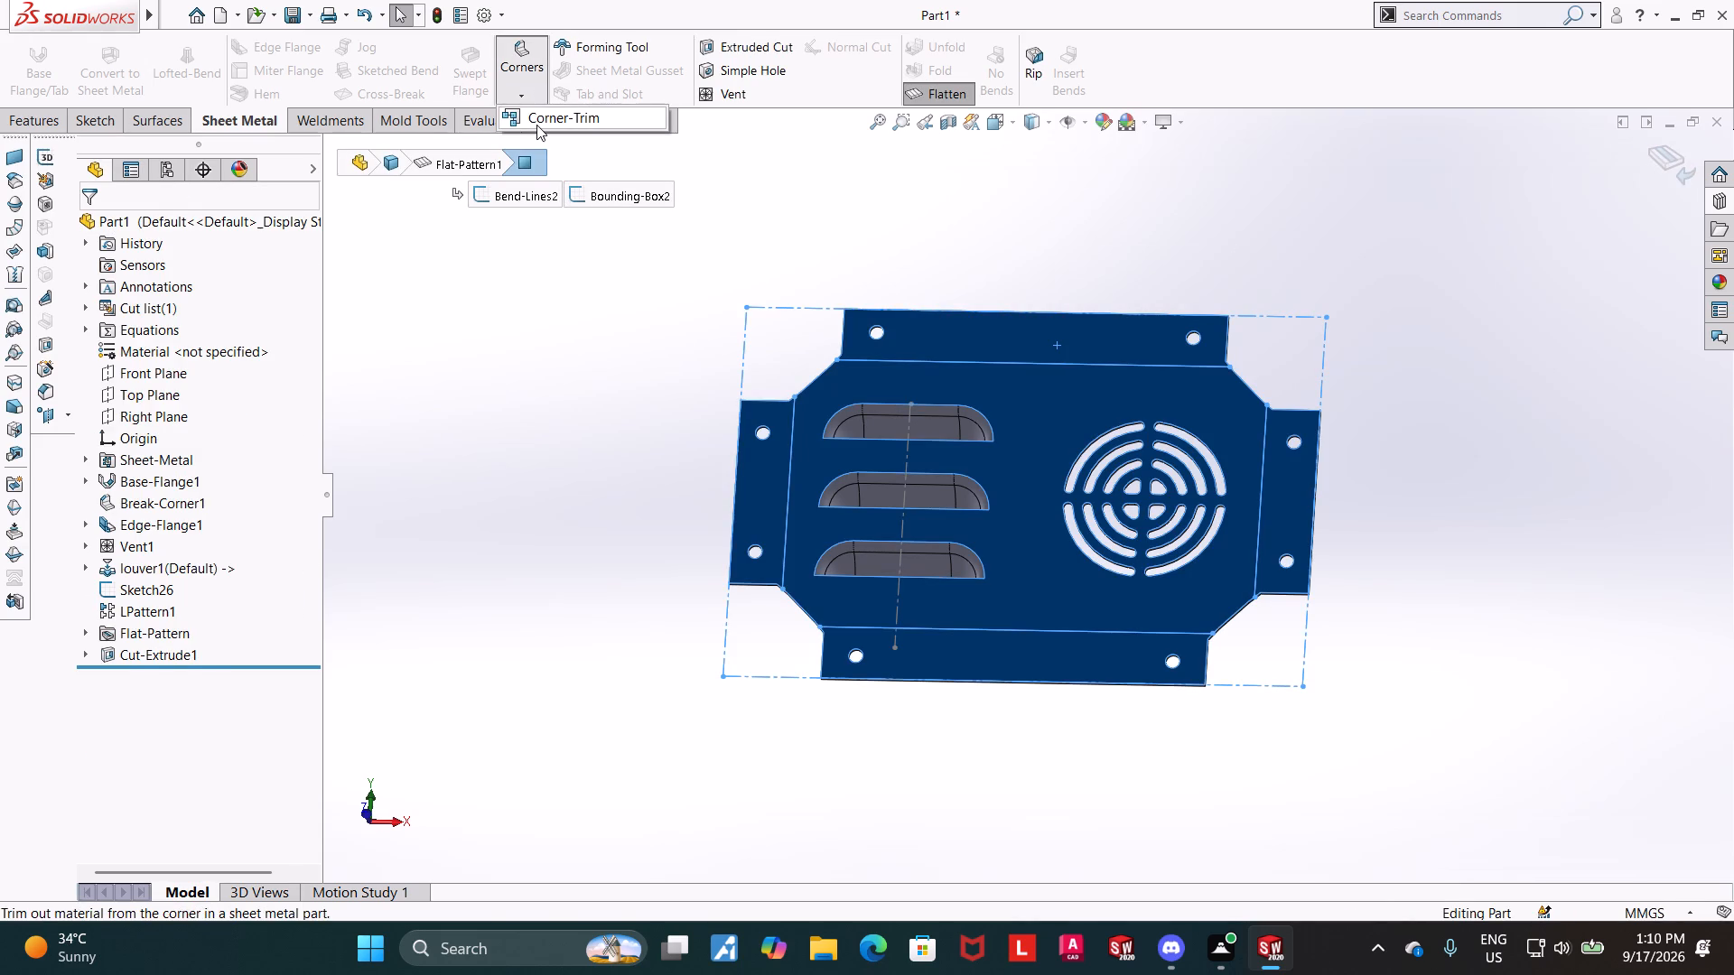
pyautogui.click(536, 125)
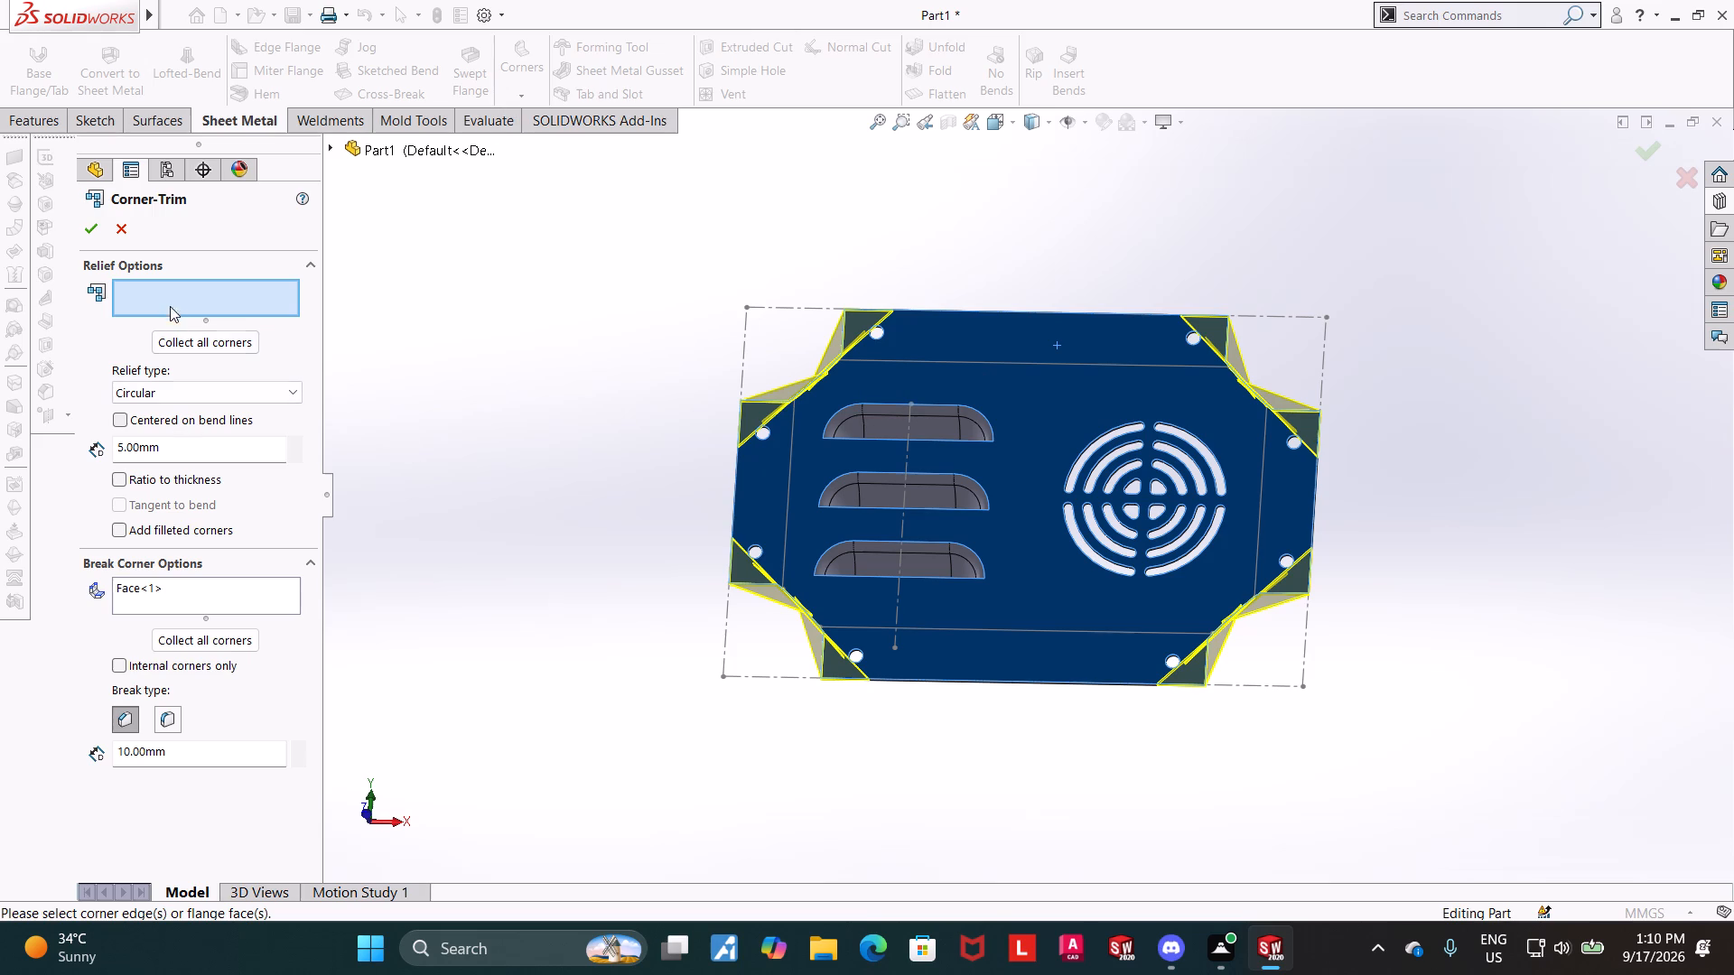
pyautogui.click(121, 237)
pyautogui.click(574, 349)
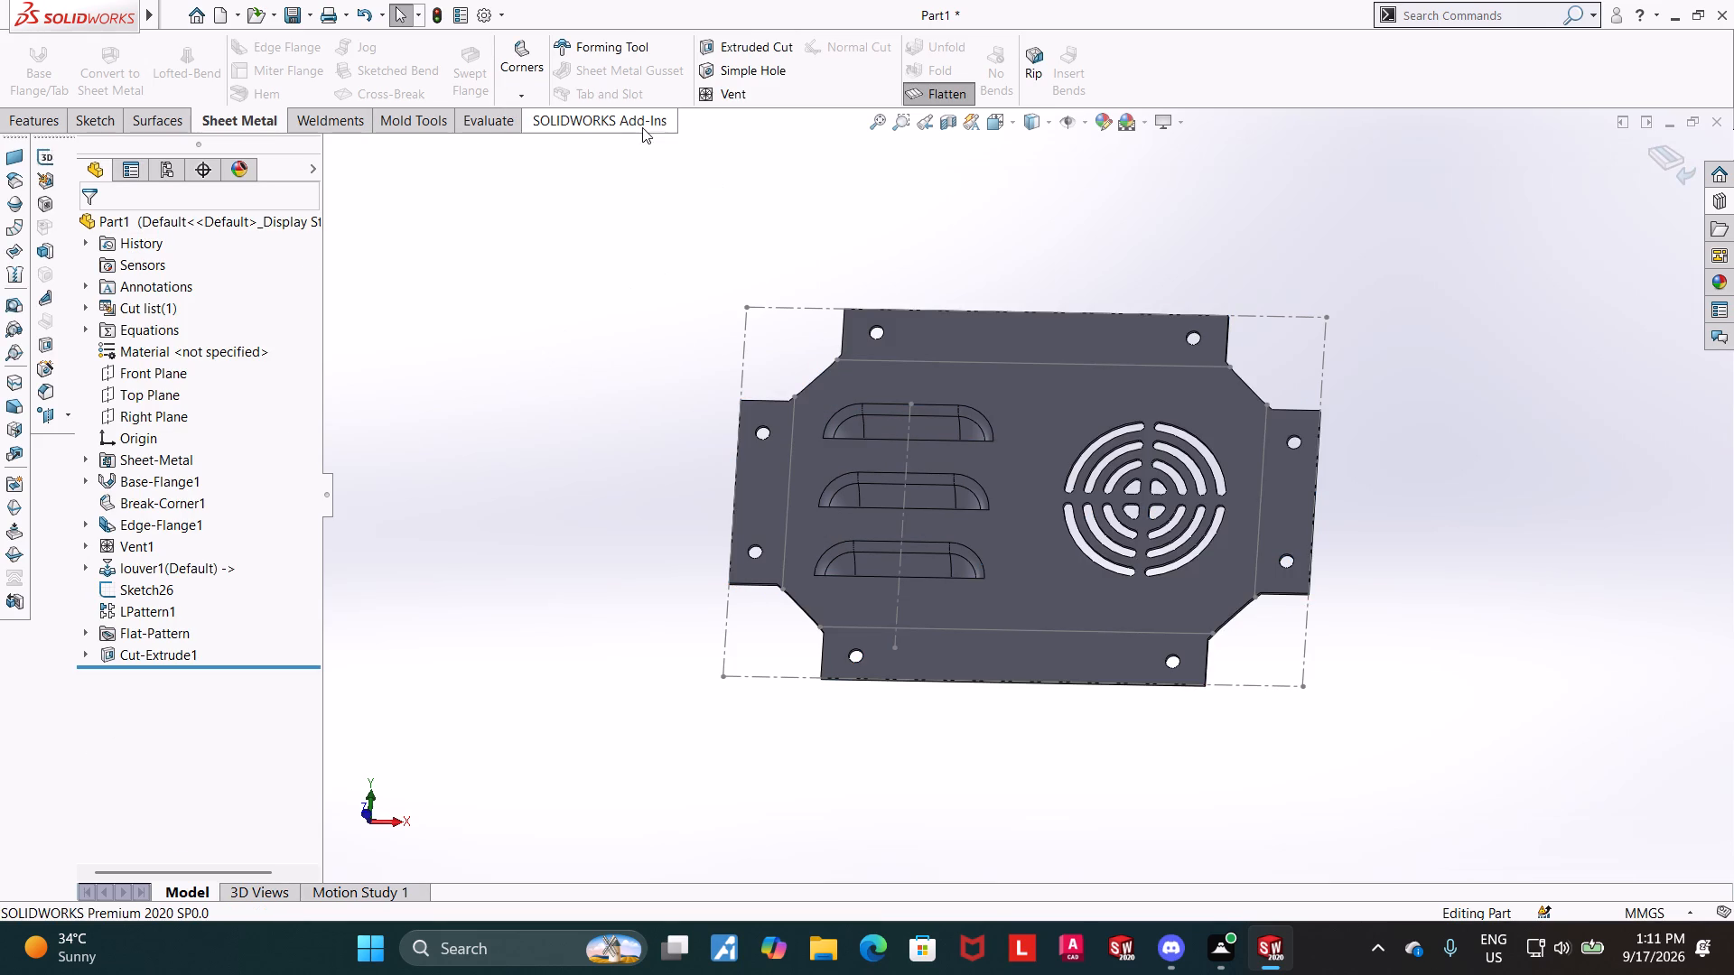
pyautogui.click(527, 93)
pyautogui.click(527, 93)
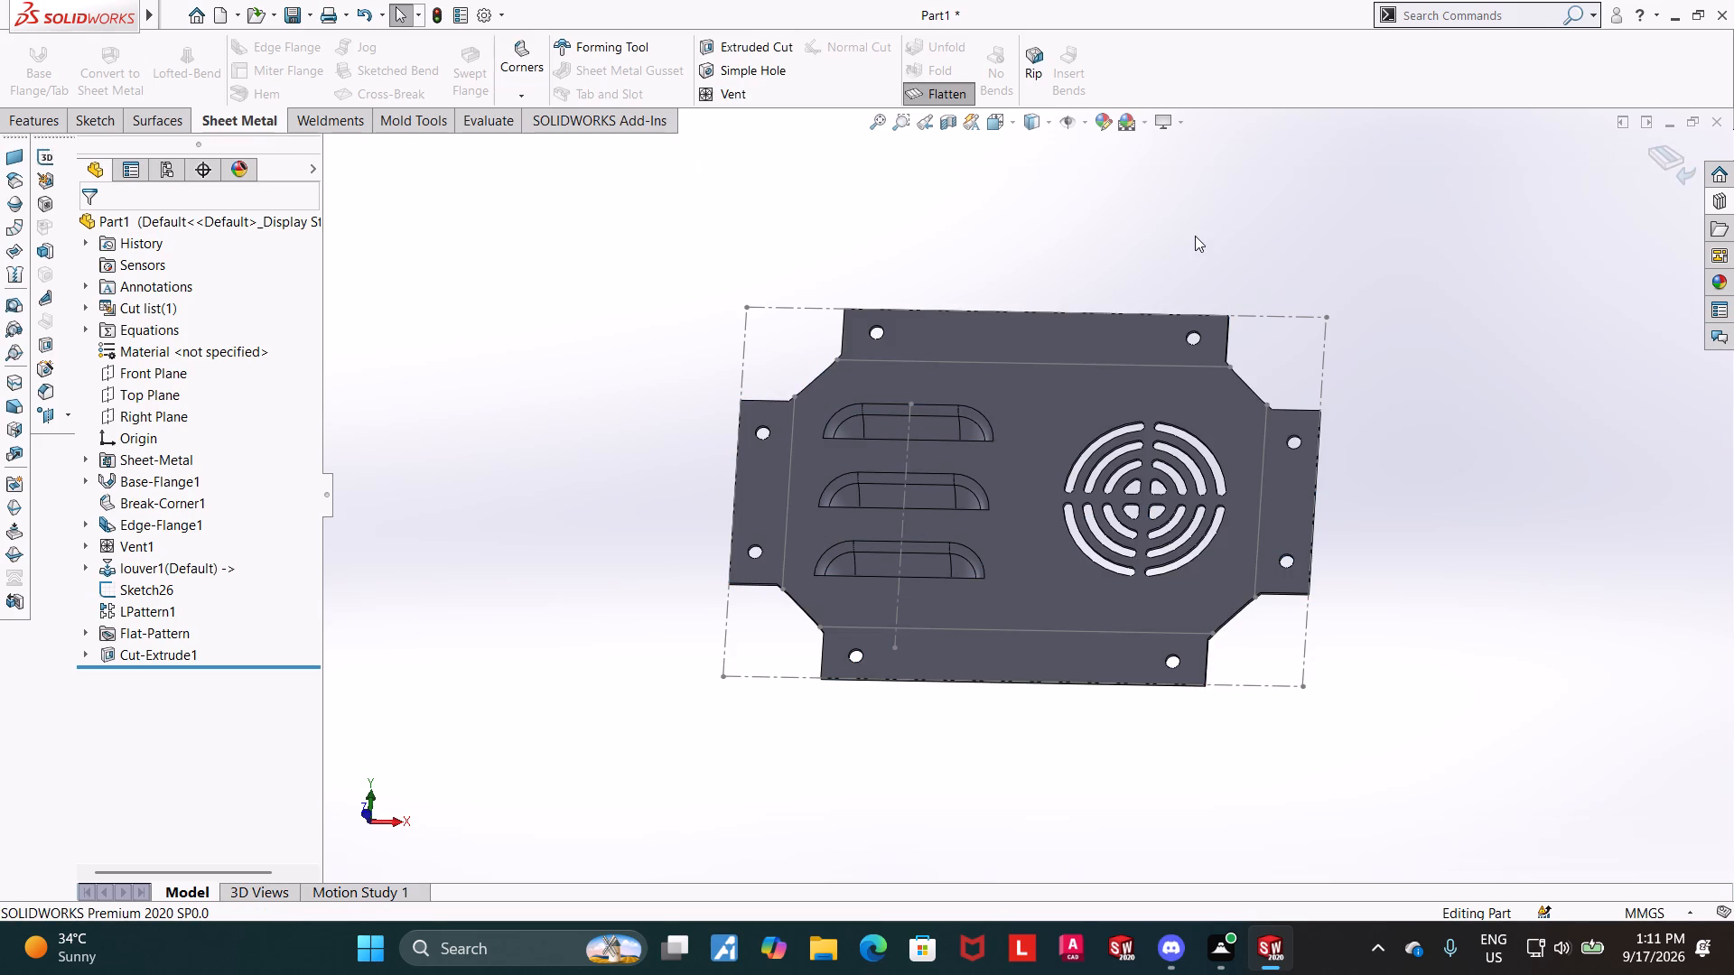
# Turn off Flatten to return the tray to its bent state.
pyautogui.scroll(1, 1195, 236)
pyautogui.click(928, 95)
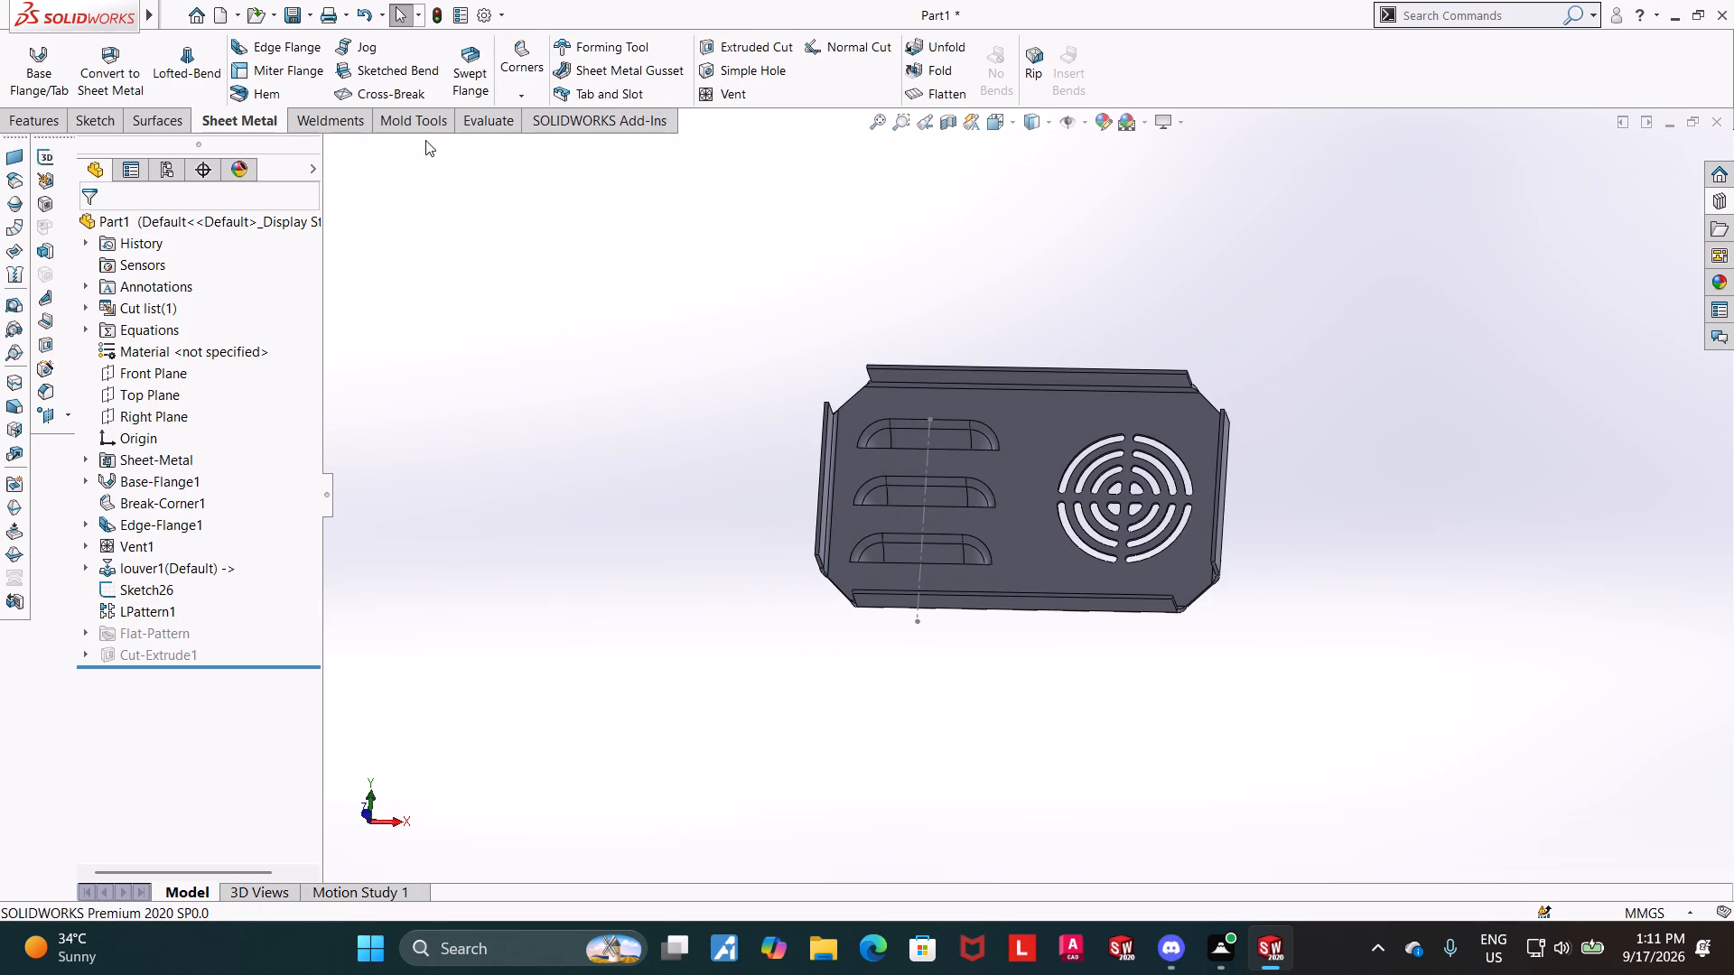
# Break the corners of all four edge flanges with a 2 mm chamfer by selecting the four flange faces.
pyautogui.click(526, 93)
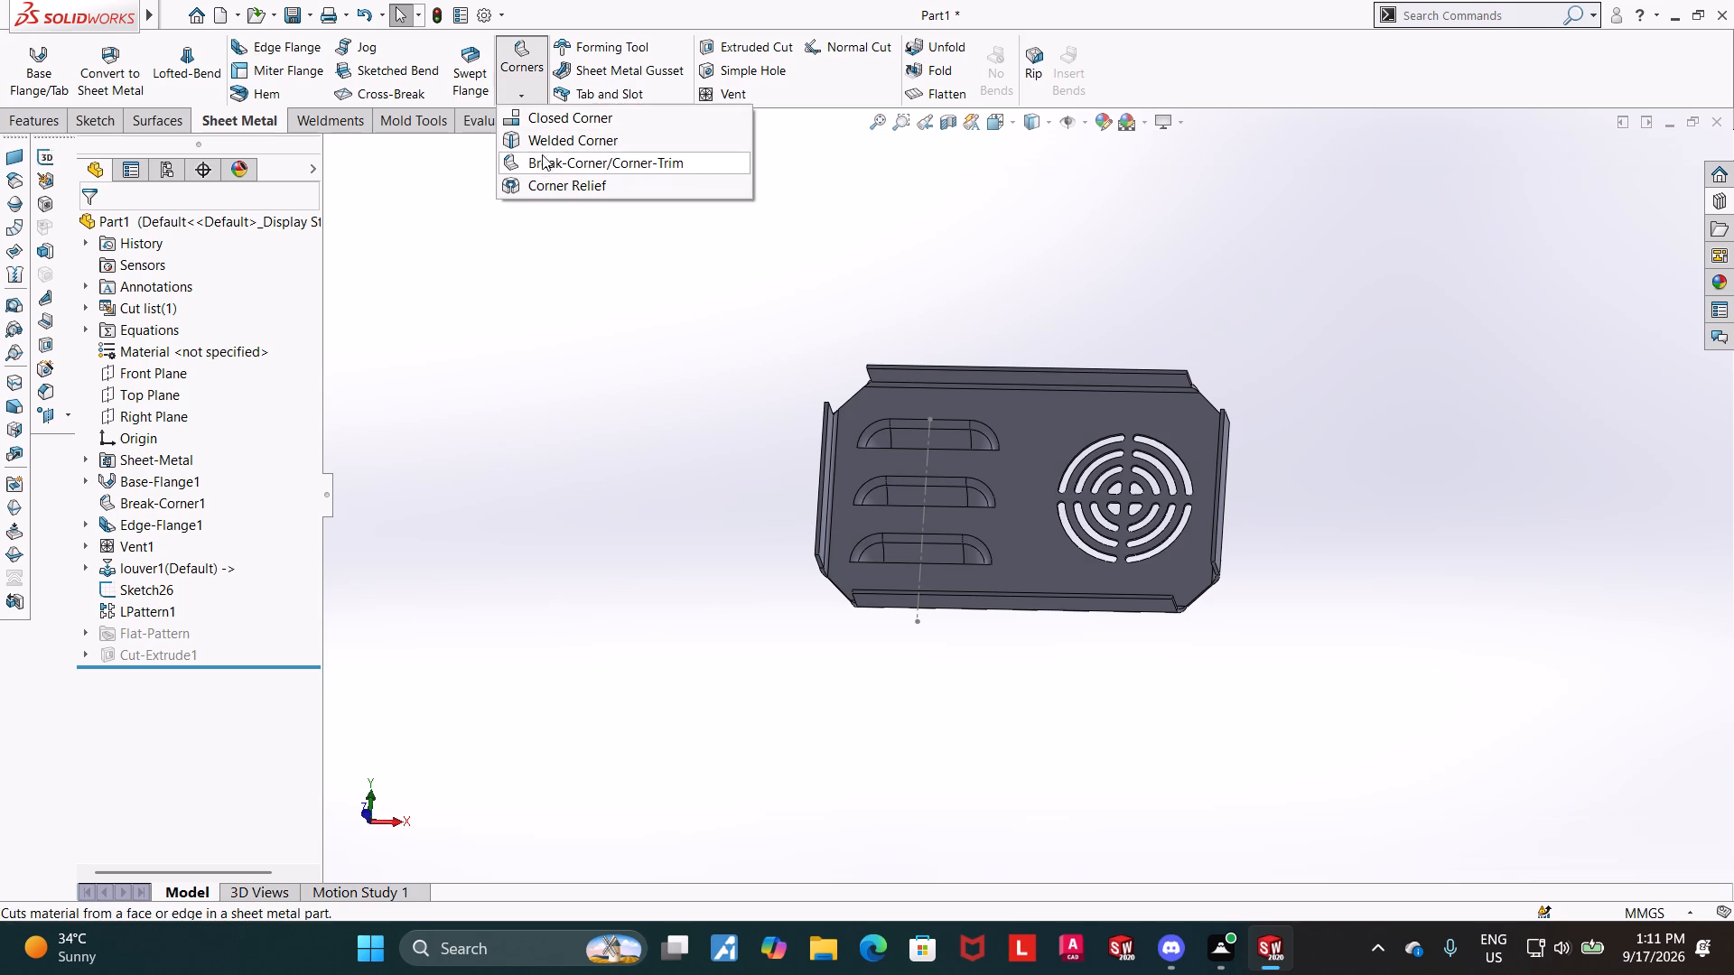
pyautogui.click(544, 162)
pyautogui.scroll(-3, 1131, 376)
pyautogui.moveTo(1373, 414); pyautogui.dragTo(1375, 338, button='middle')
pyautogui.scroll(1, 1375, 332)
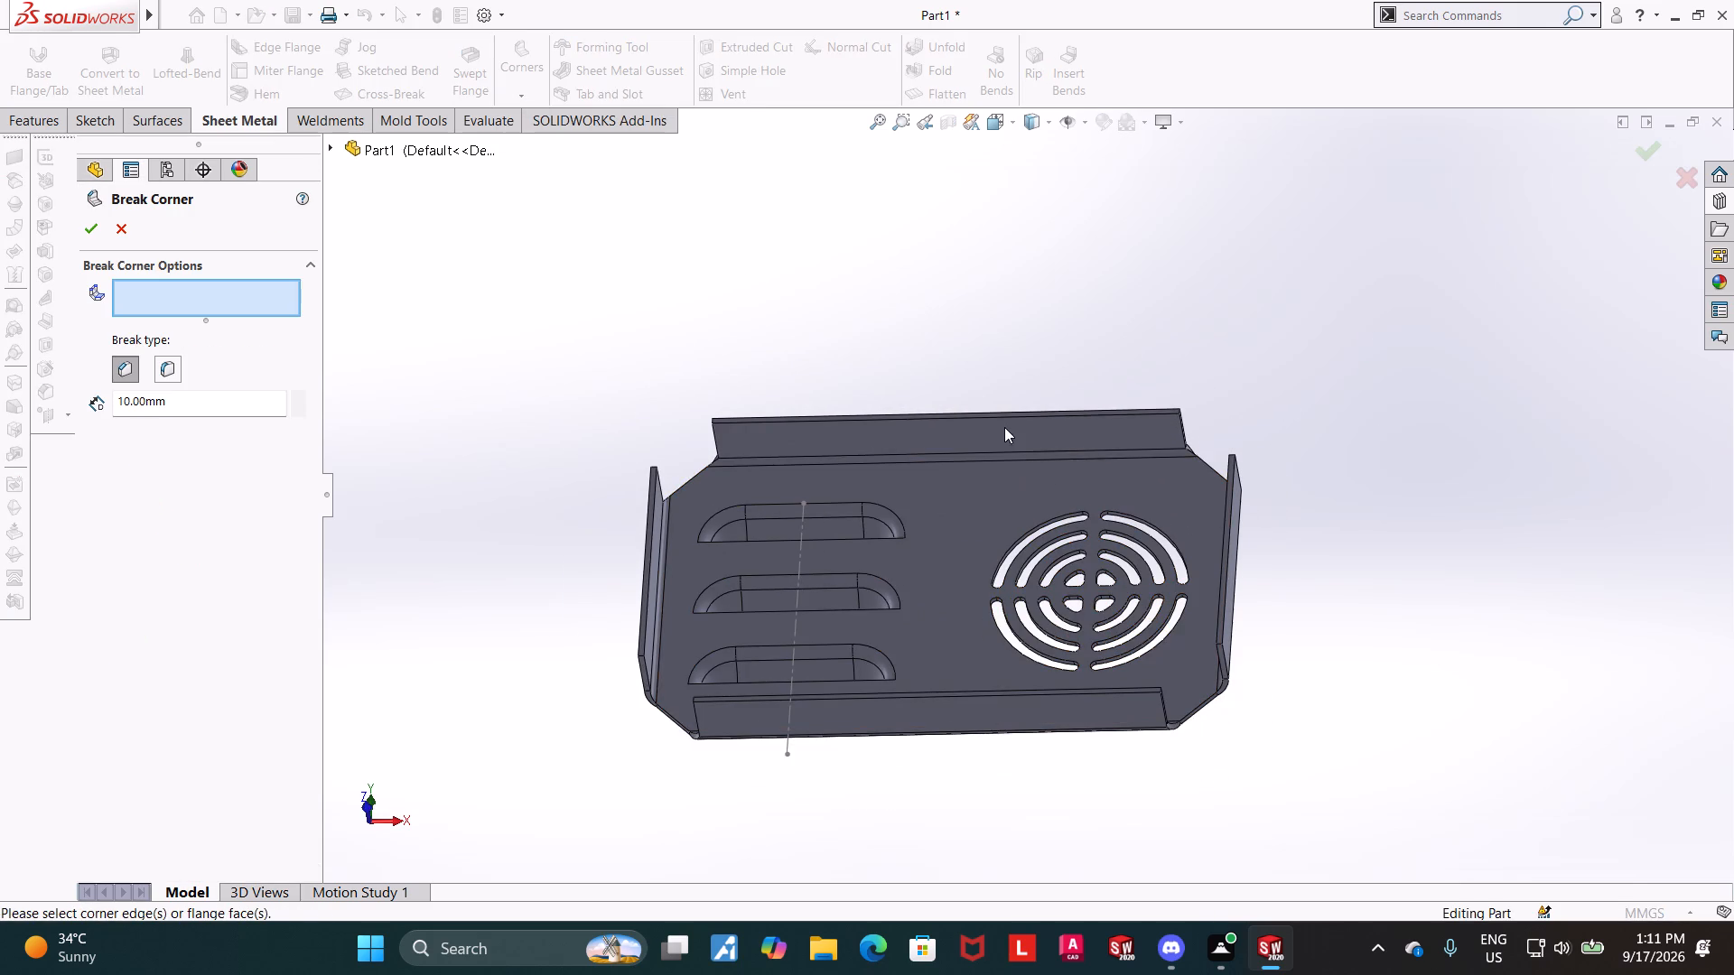
pyautogui.click(1004, 434)
pyautogui.moveTo(1564, 432); pyautogui.dragTo(1542, 441, button='middle')
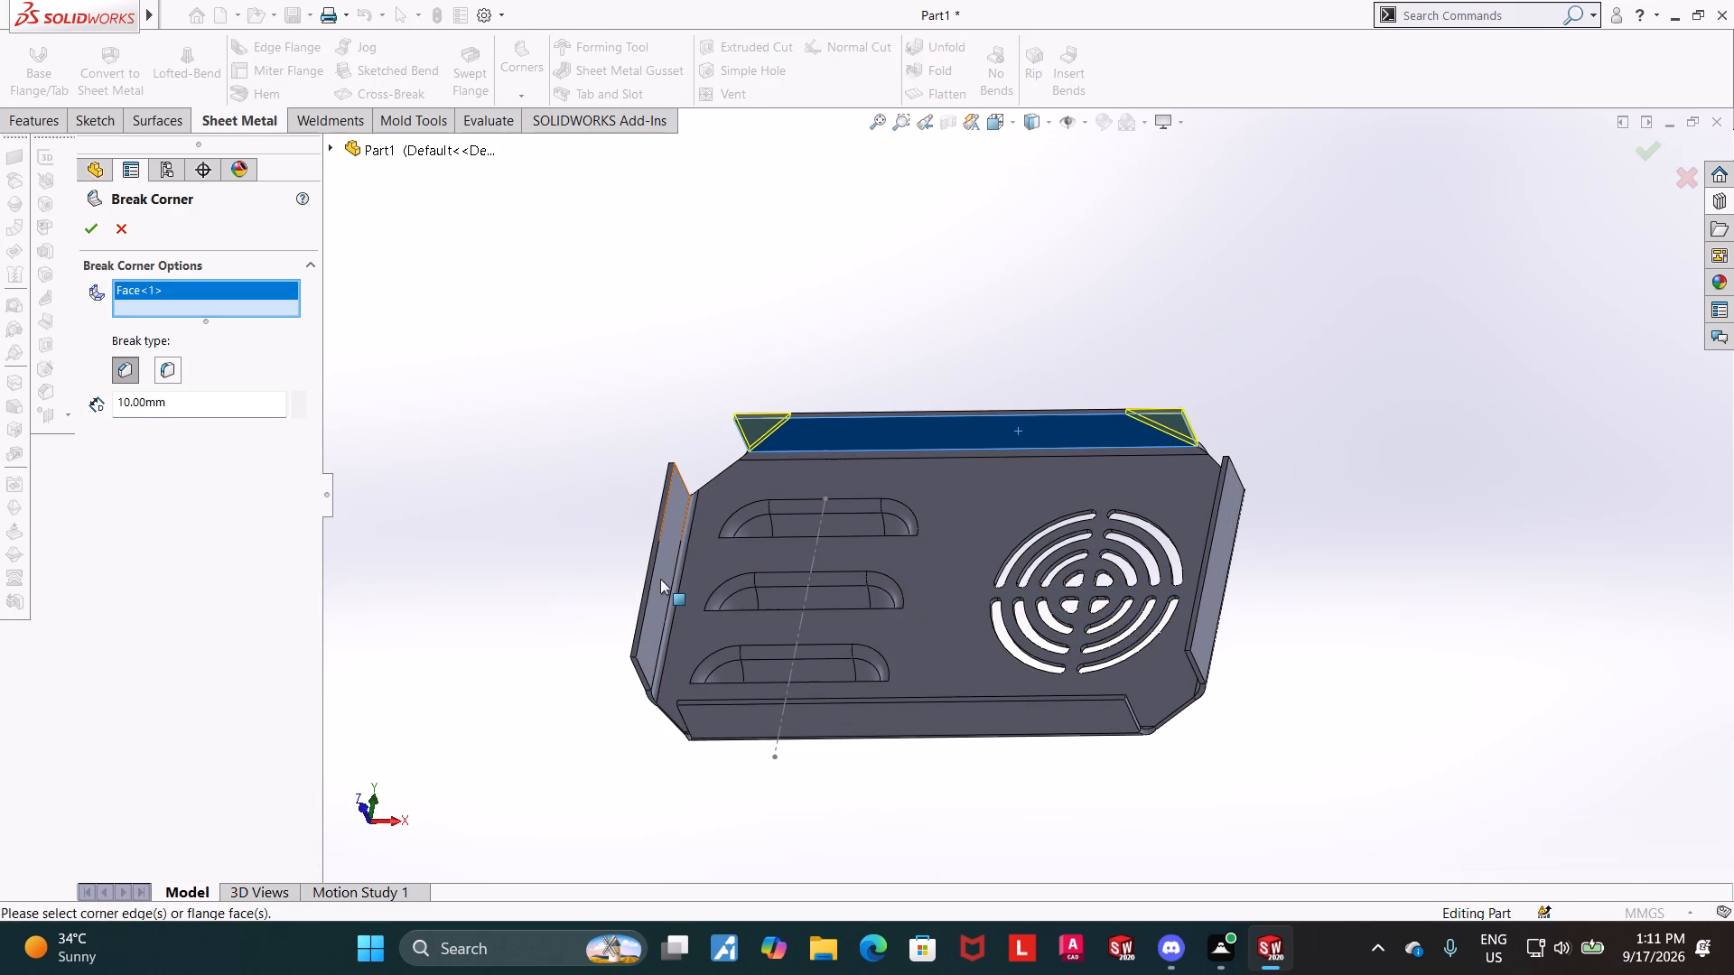
pyautogui.click(660, 579)
pyautogui.moveTo(1509, 579); pyautogui.dragTo(1692, 551, button='middle')
pyautogui.click(1040, 565)
pyautogui.moveTo(1380, 576); pyautogui.dragTo(1322, 826, button='middle')
pyautogui.click(1117, 660)
pyautogui.moveTo(1207, 752); pyautogui.dragTo(1054, 655, button='middle')
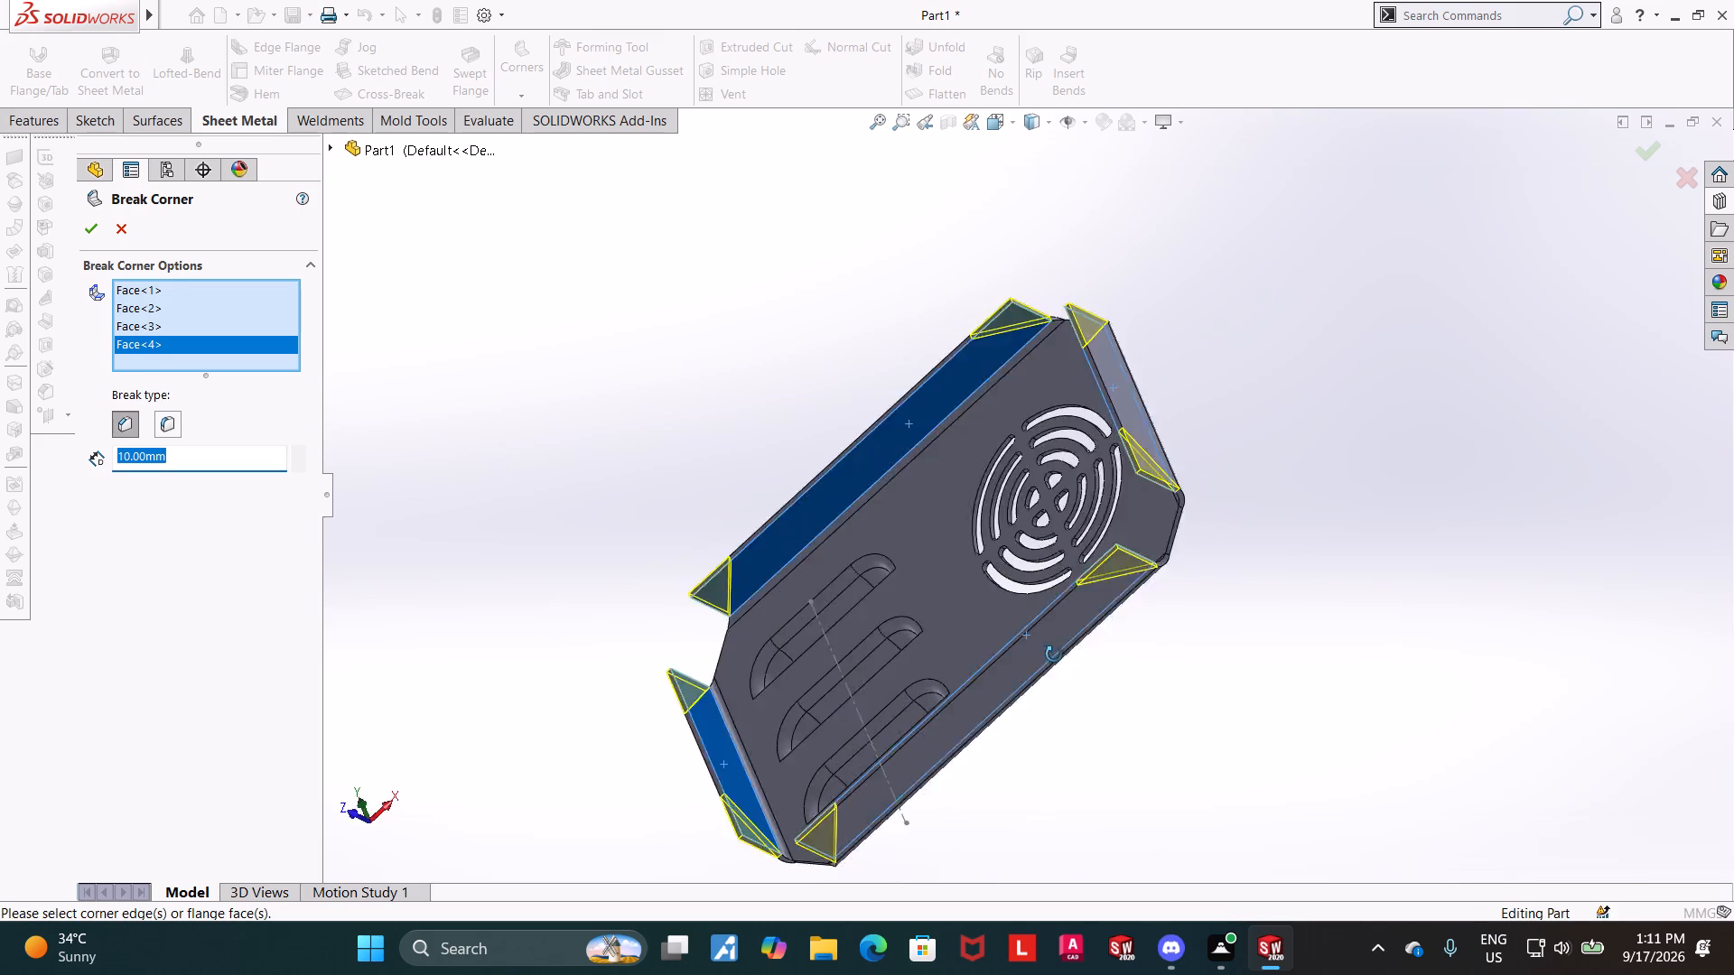
pyautogui.moveTo(1054, 655); pyautogui.dragTo(1114, 740, button='middle')
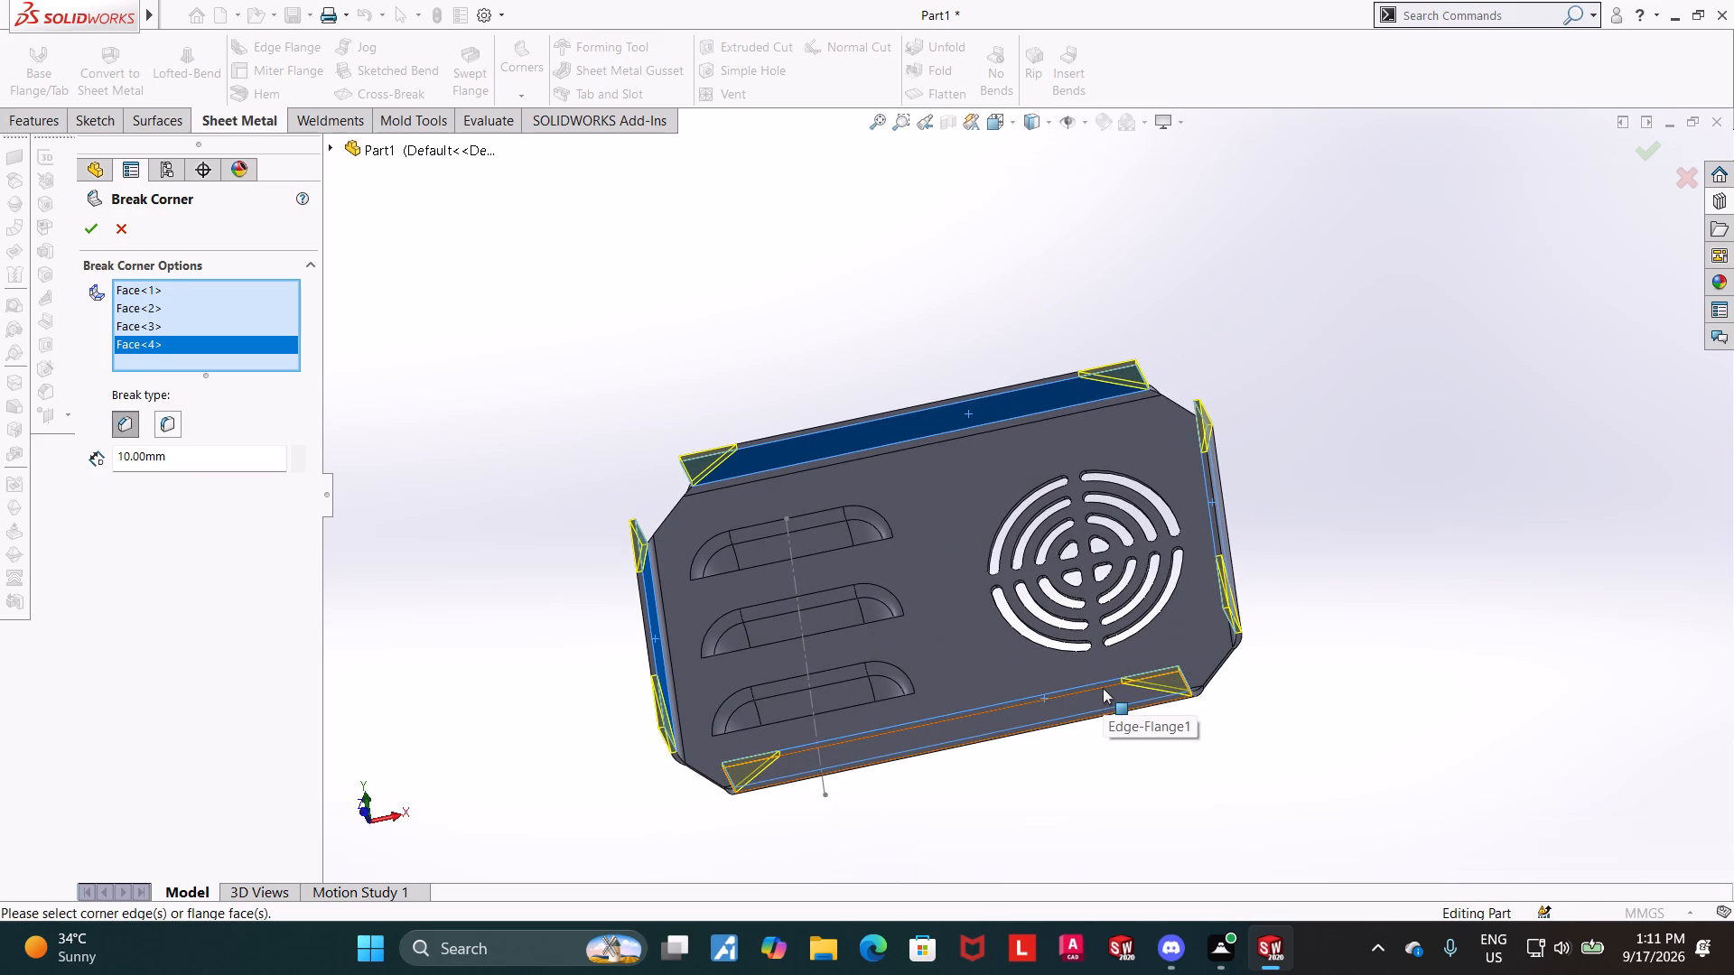
pyautogui.moveTo(1233, 531); pyautogui.dragTo(1281, 506, button='middle')
pyautogui.moveTo(1340, 462); pyautogui.dragTo(1313, 484, button='middle')
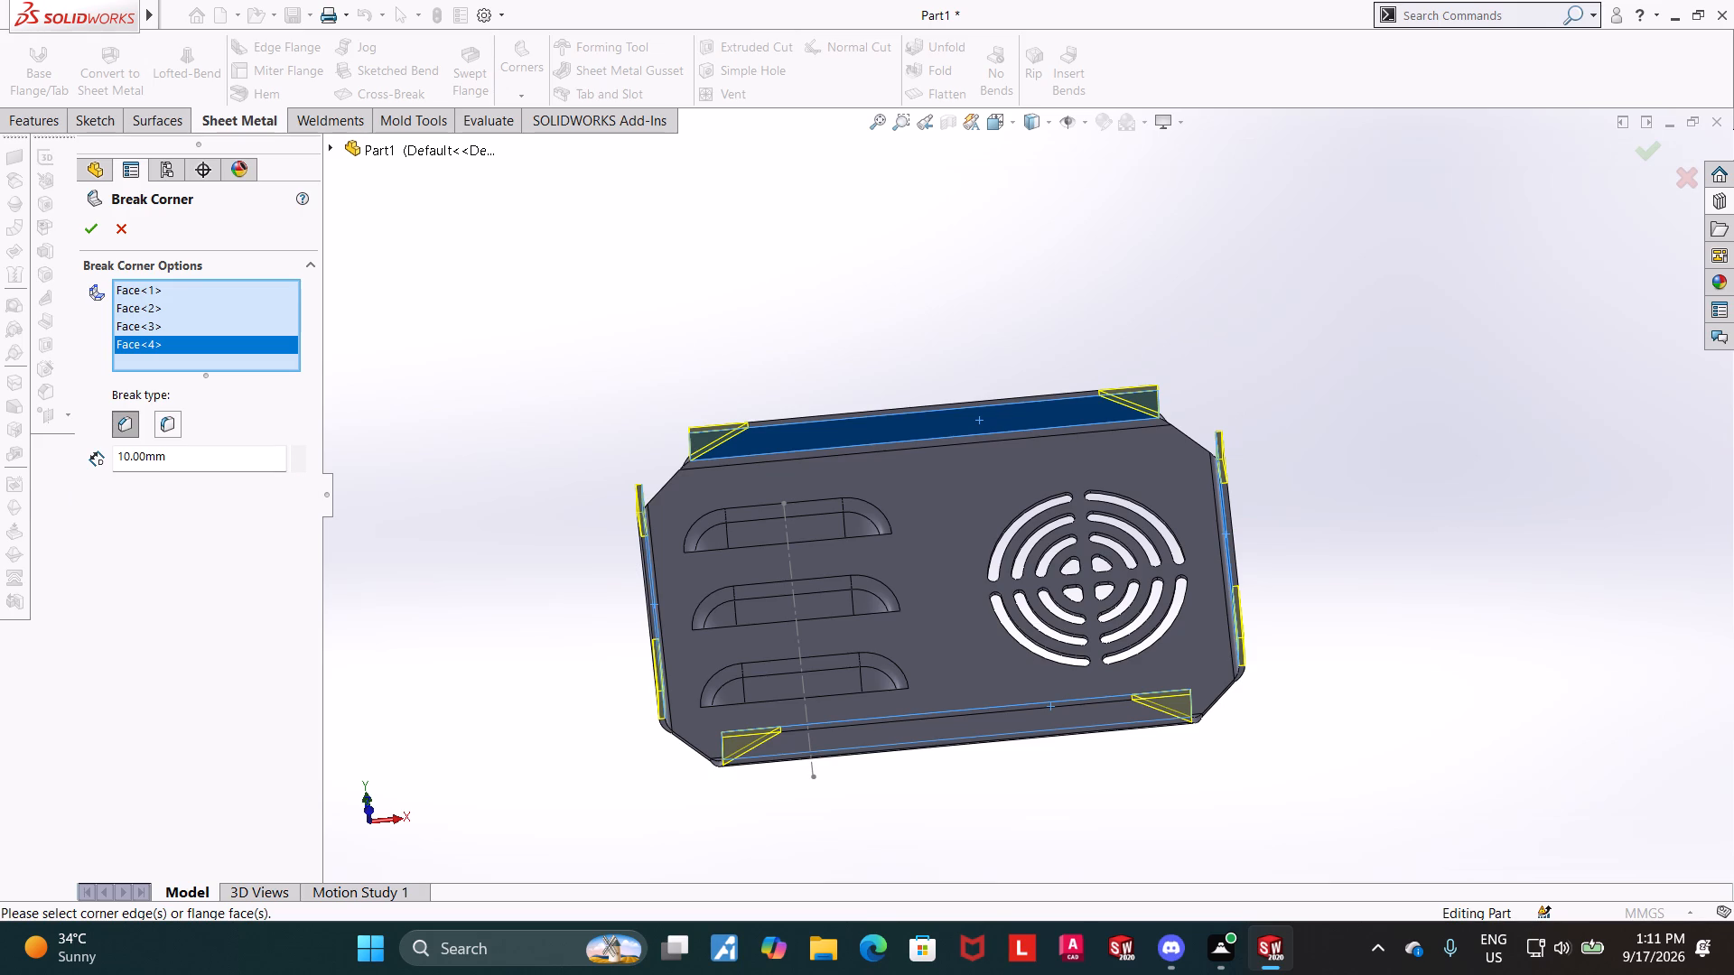
pyautogui.moveTo(204, 451); pyautogui.dragTo(67, 453)
pyautogui.press('2')
pyautogui.press('Return')
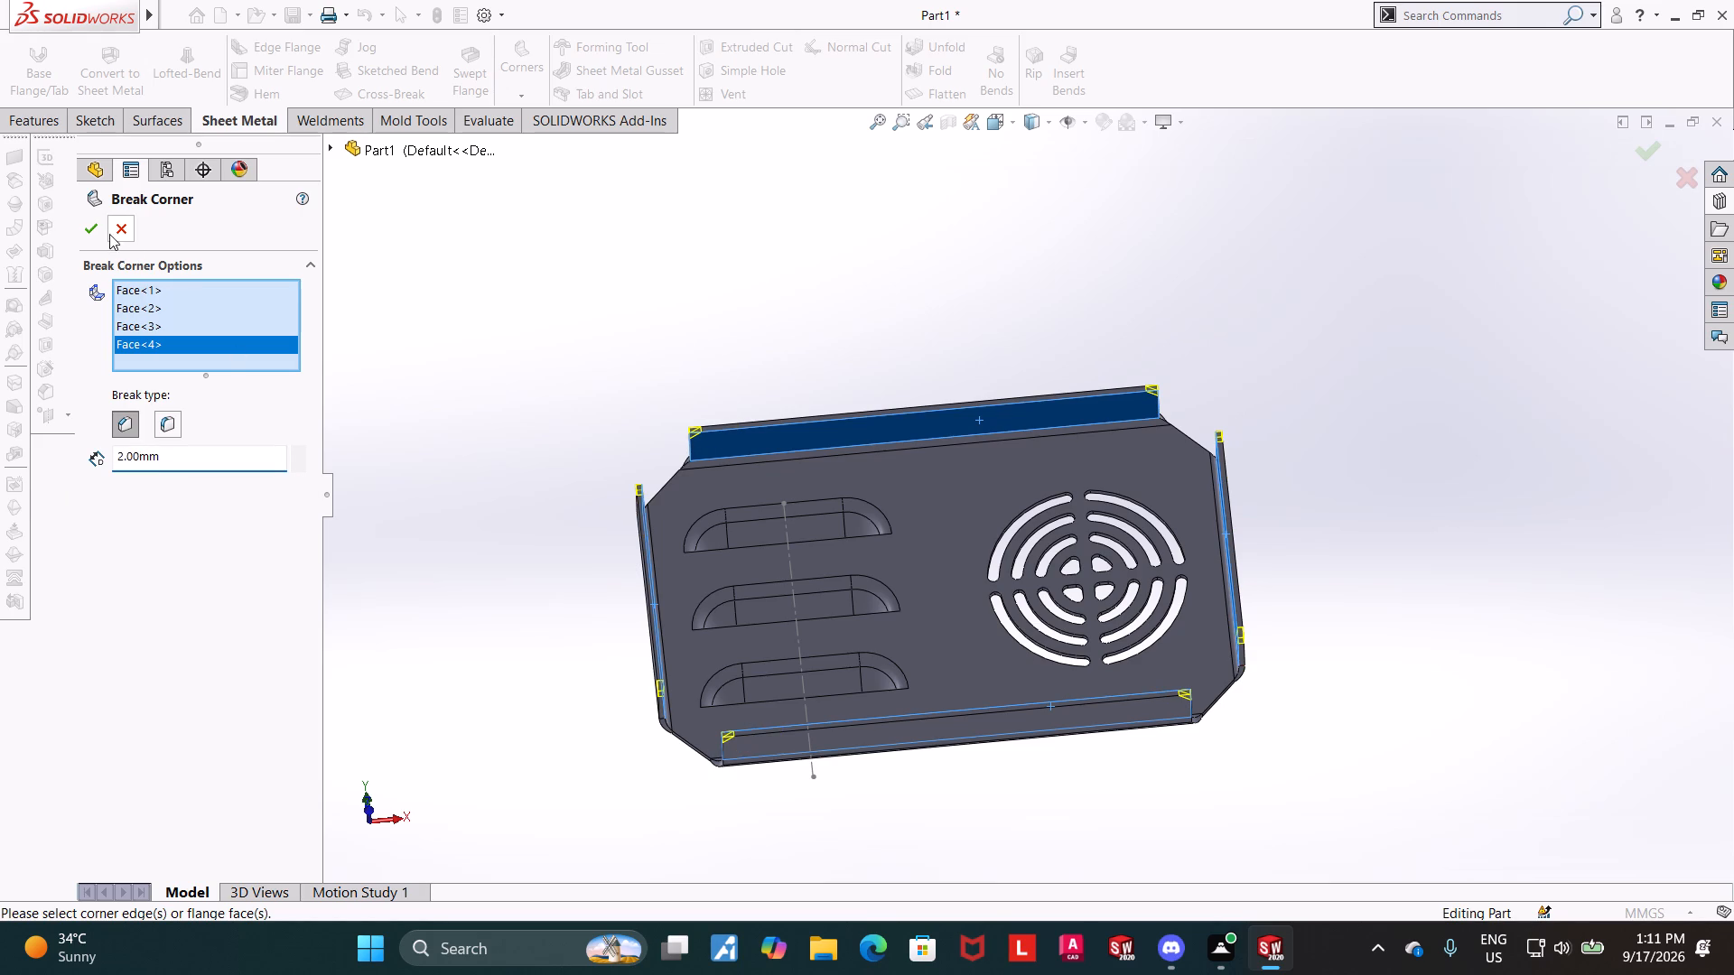
pyautogui.click(95, 229)
# Examine the chamfered flange corners close up and from several sides of the bent tray.
pyautogui.moveTo(1317, 380); pyautogui.dragTo(1315, 280, button='middle')
pyautogui.scroll(1, 1335, 309)
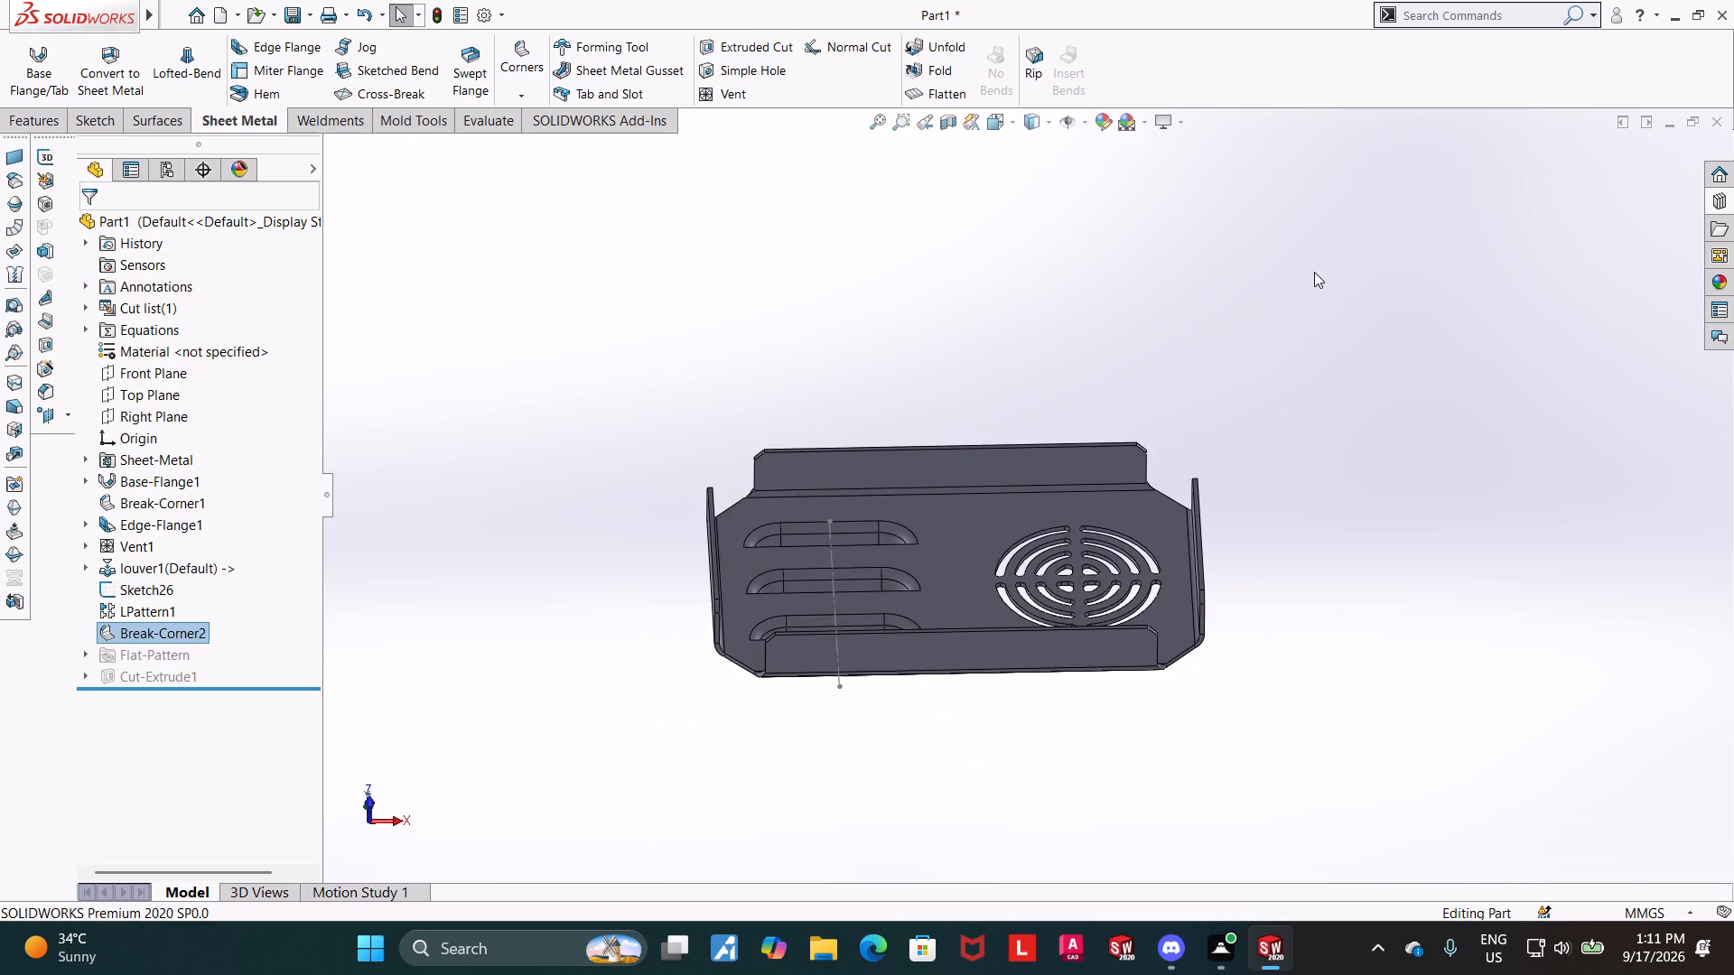
pyautogui.moveTo(1304, 425); pyautogui.dragTo(1296, 346, button='middle')
pyautogui.scroll(-3, 1264, 392)
pyautogui.moveTo(1232, 467); pyautogui.dragTo(1222, 476, button='middle')
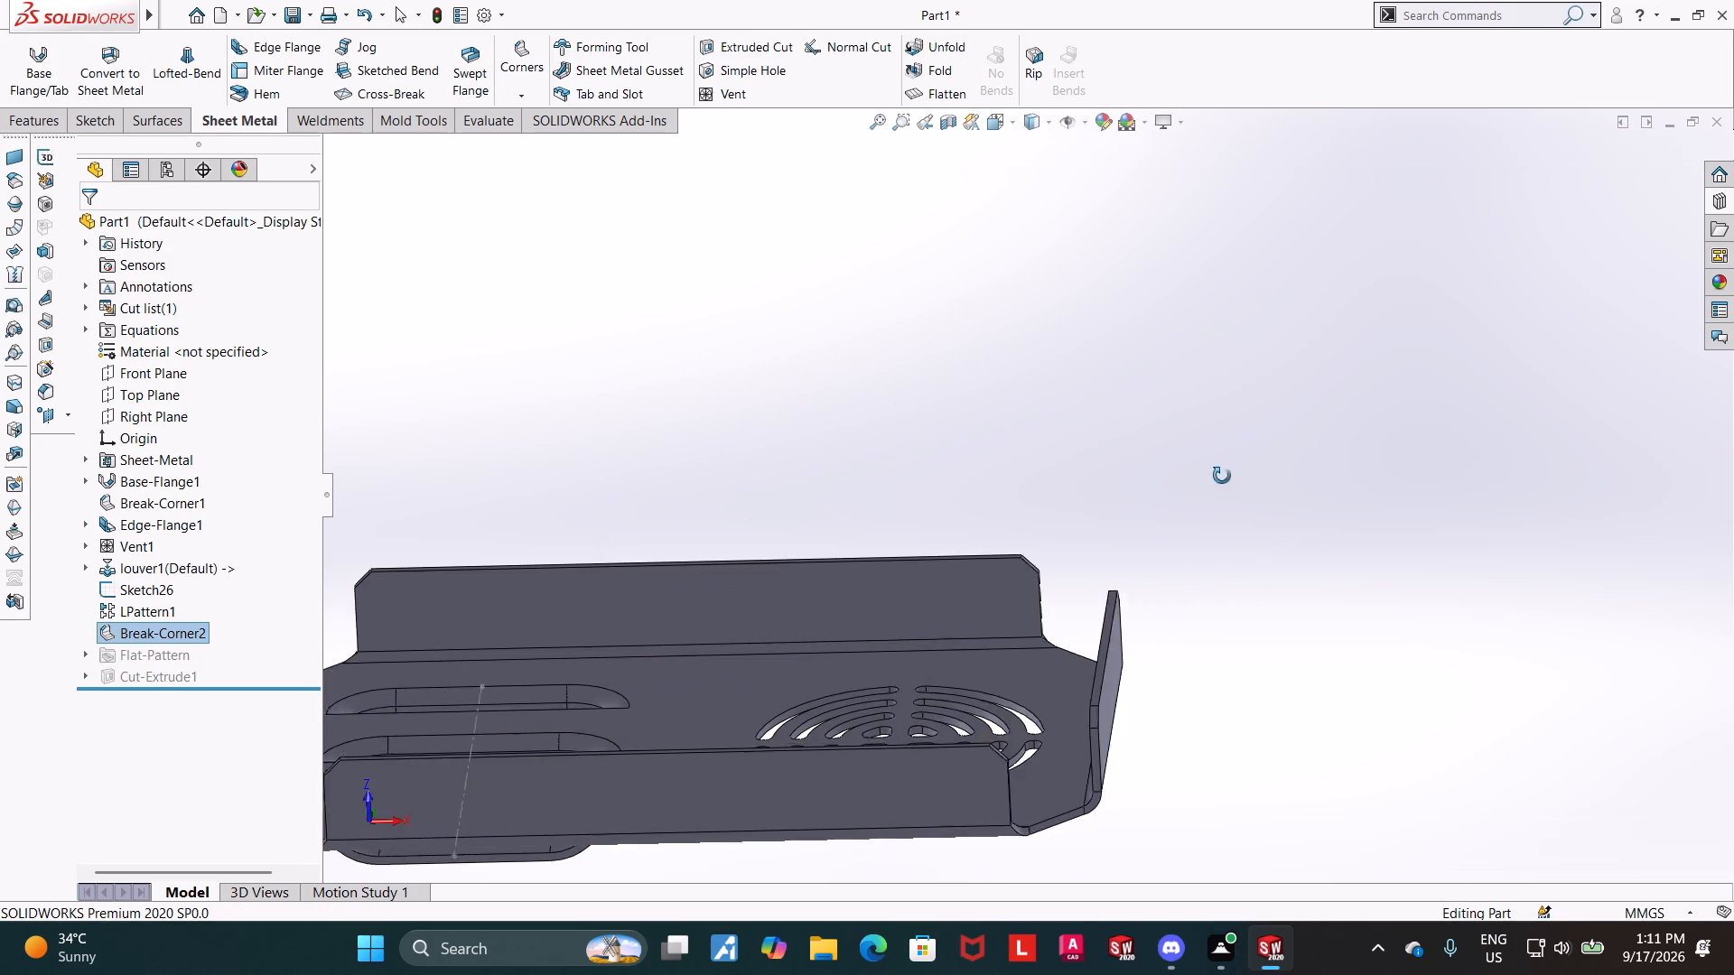
pyautogui.moveTo(1222, 476); pyautogui.dragTo(1214, 528, button='middle')
pyautogui.scroll(1, 1216, 525)
pyautogui.scroll(-2, 1133, 504)
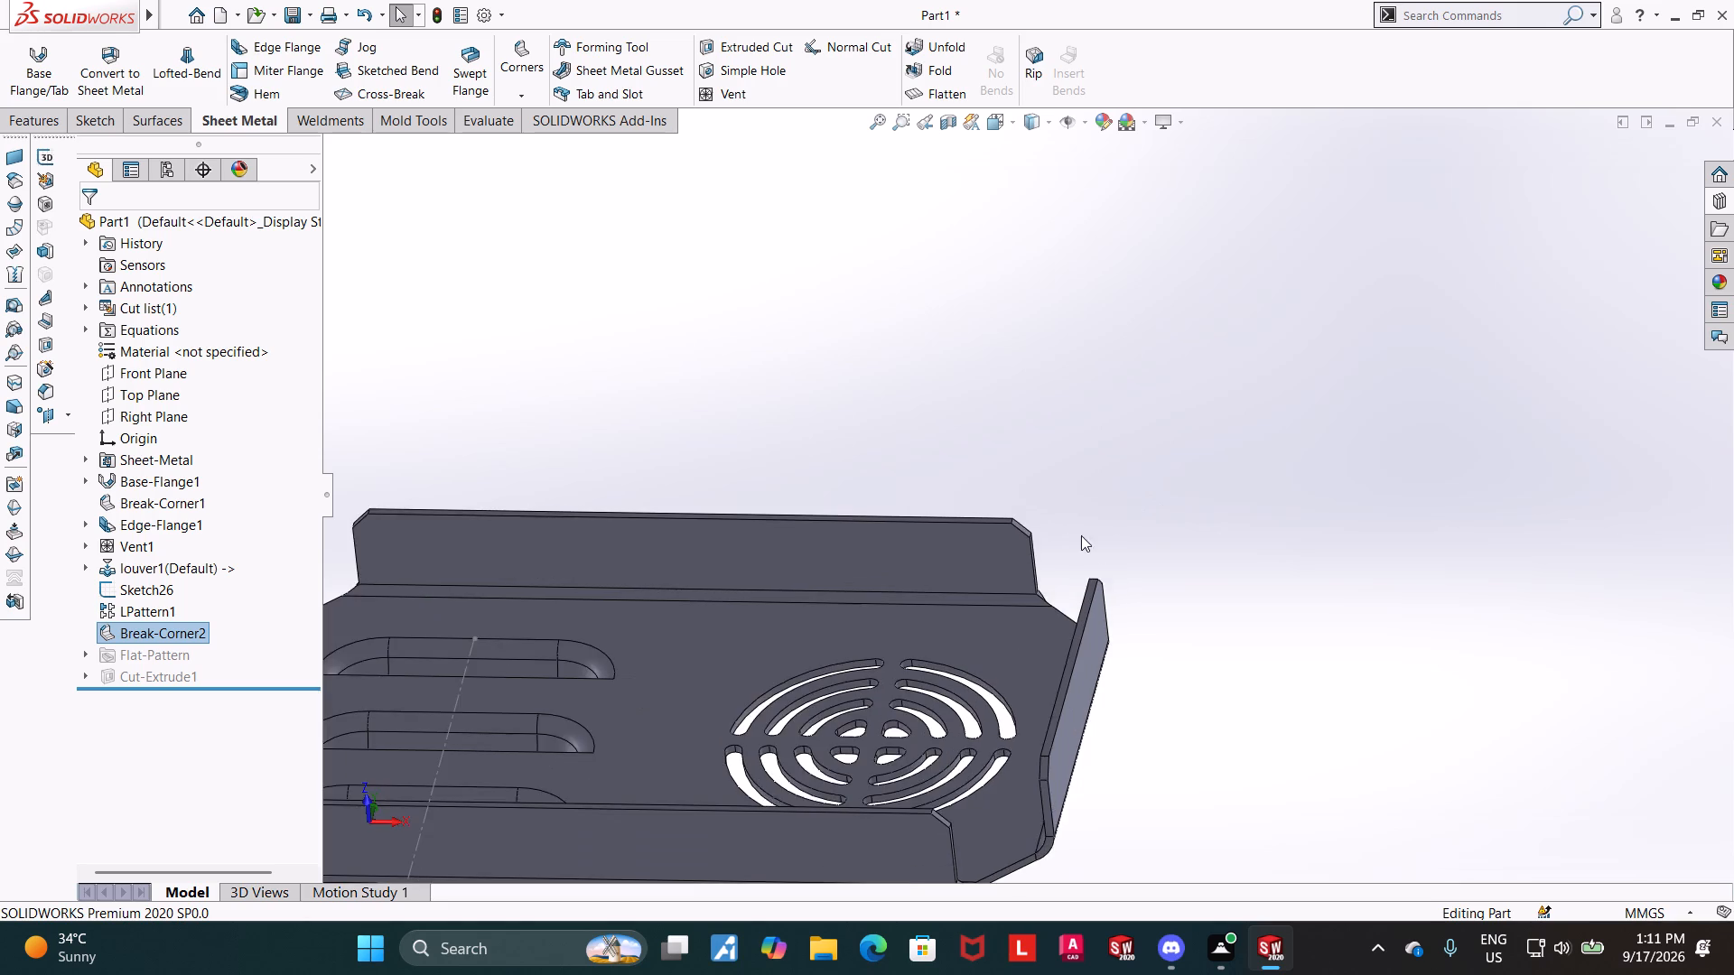
pyautogui.moveTo(1088, 513); pyautogui.dragTo(1117, 460, button='middle')
pyautogui.scroll(3, 1090, 482)
pyautogui.moveTo(1056, 442); pyautogui.dragTo(1181, 401, button='middle')
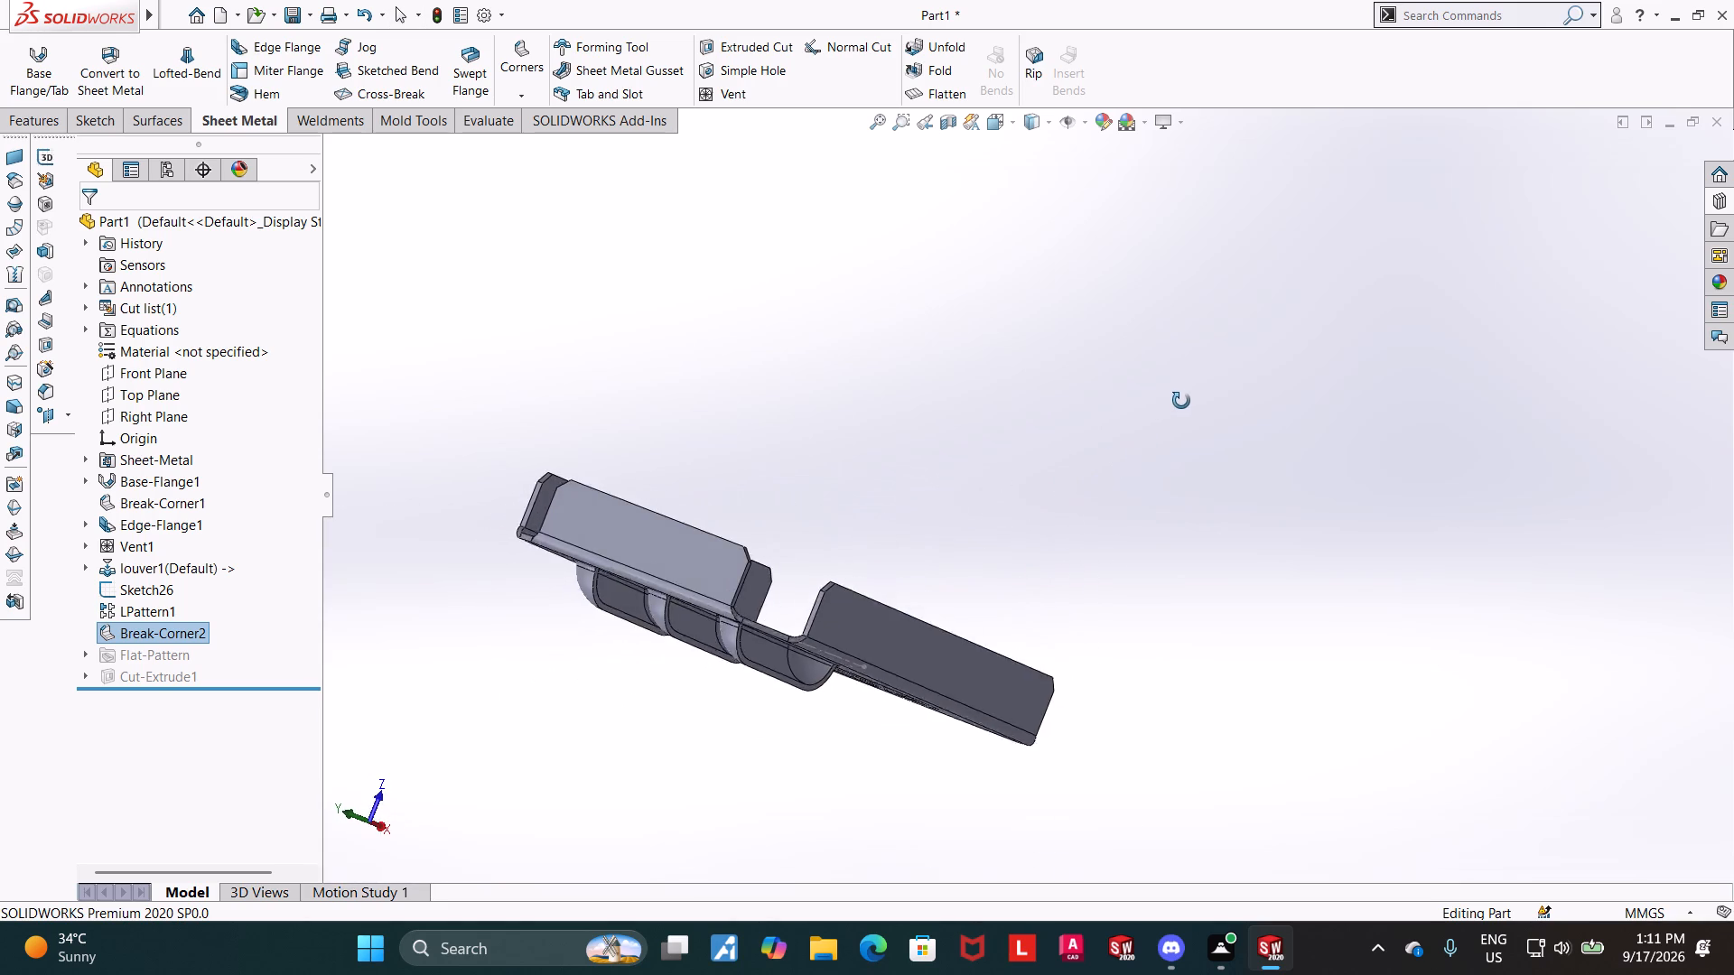
pyautogui.moveTo(1181, 401); pyautogui.dragTo(1079, 468, button='middle')
# Flatten the tray and examine the flange hole cut and its dimensions together with the chamfered corners.
pyautogui.click(941, 93)
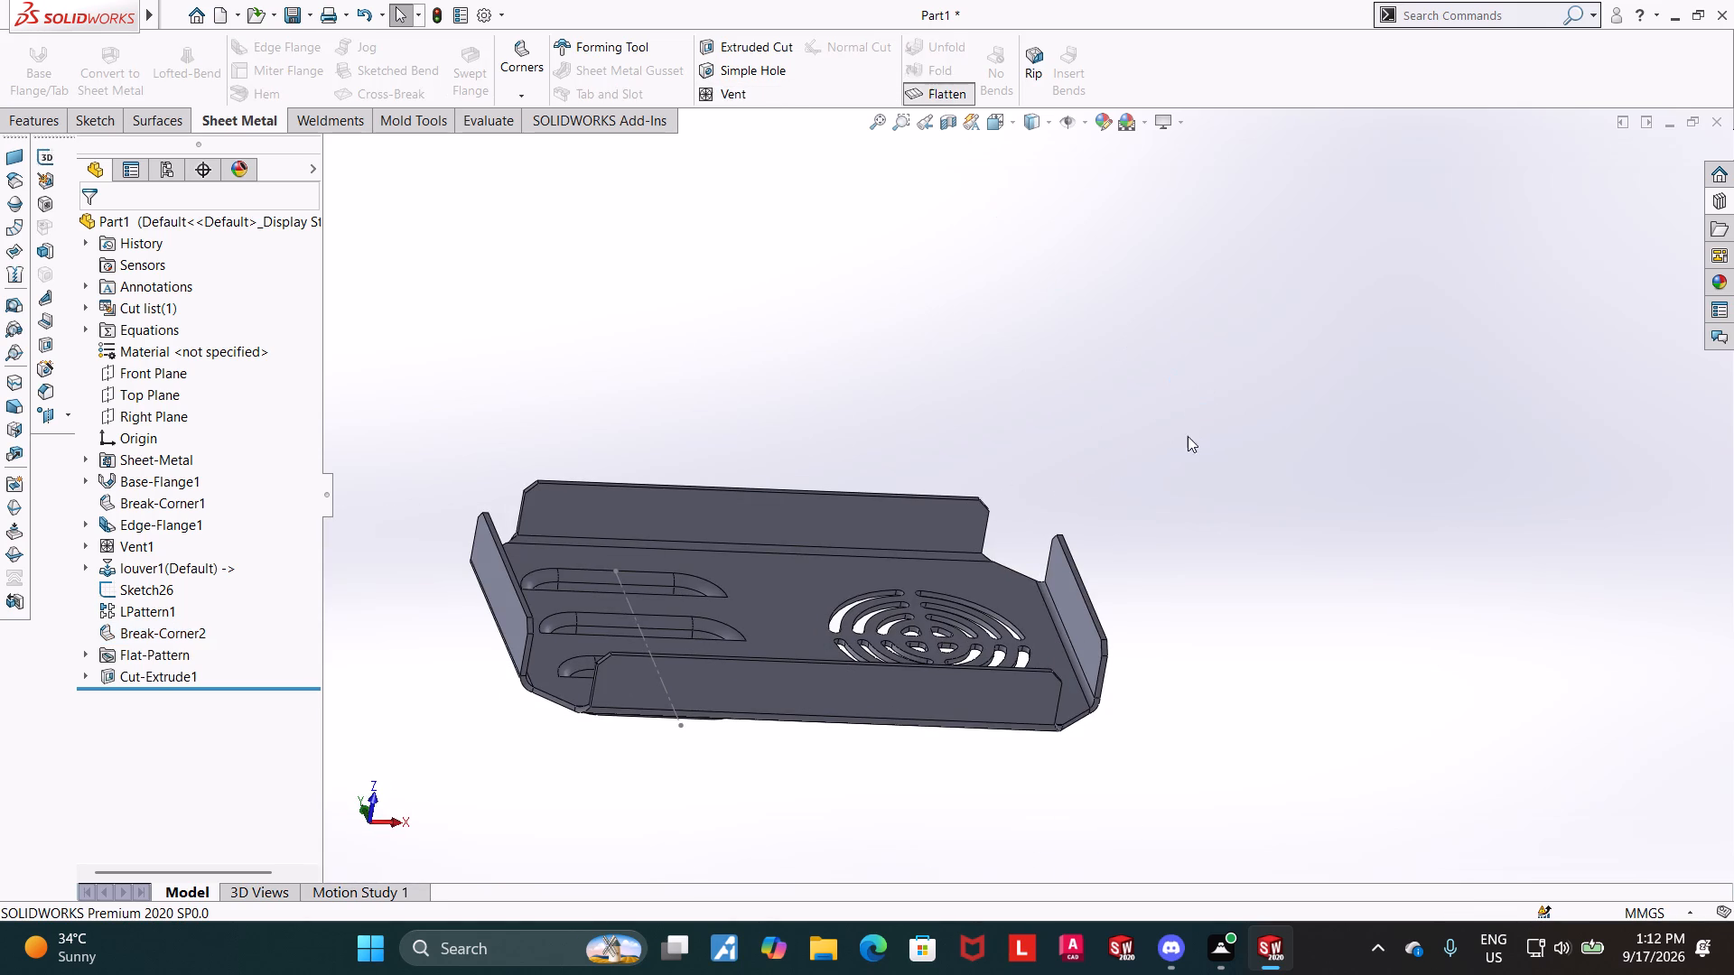
pyautogui.moveTo(1179, 441); pyautogui.dragTo(1161, 460, button='middle')
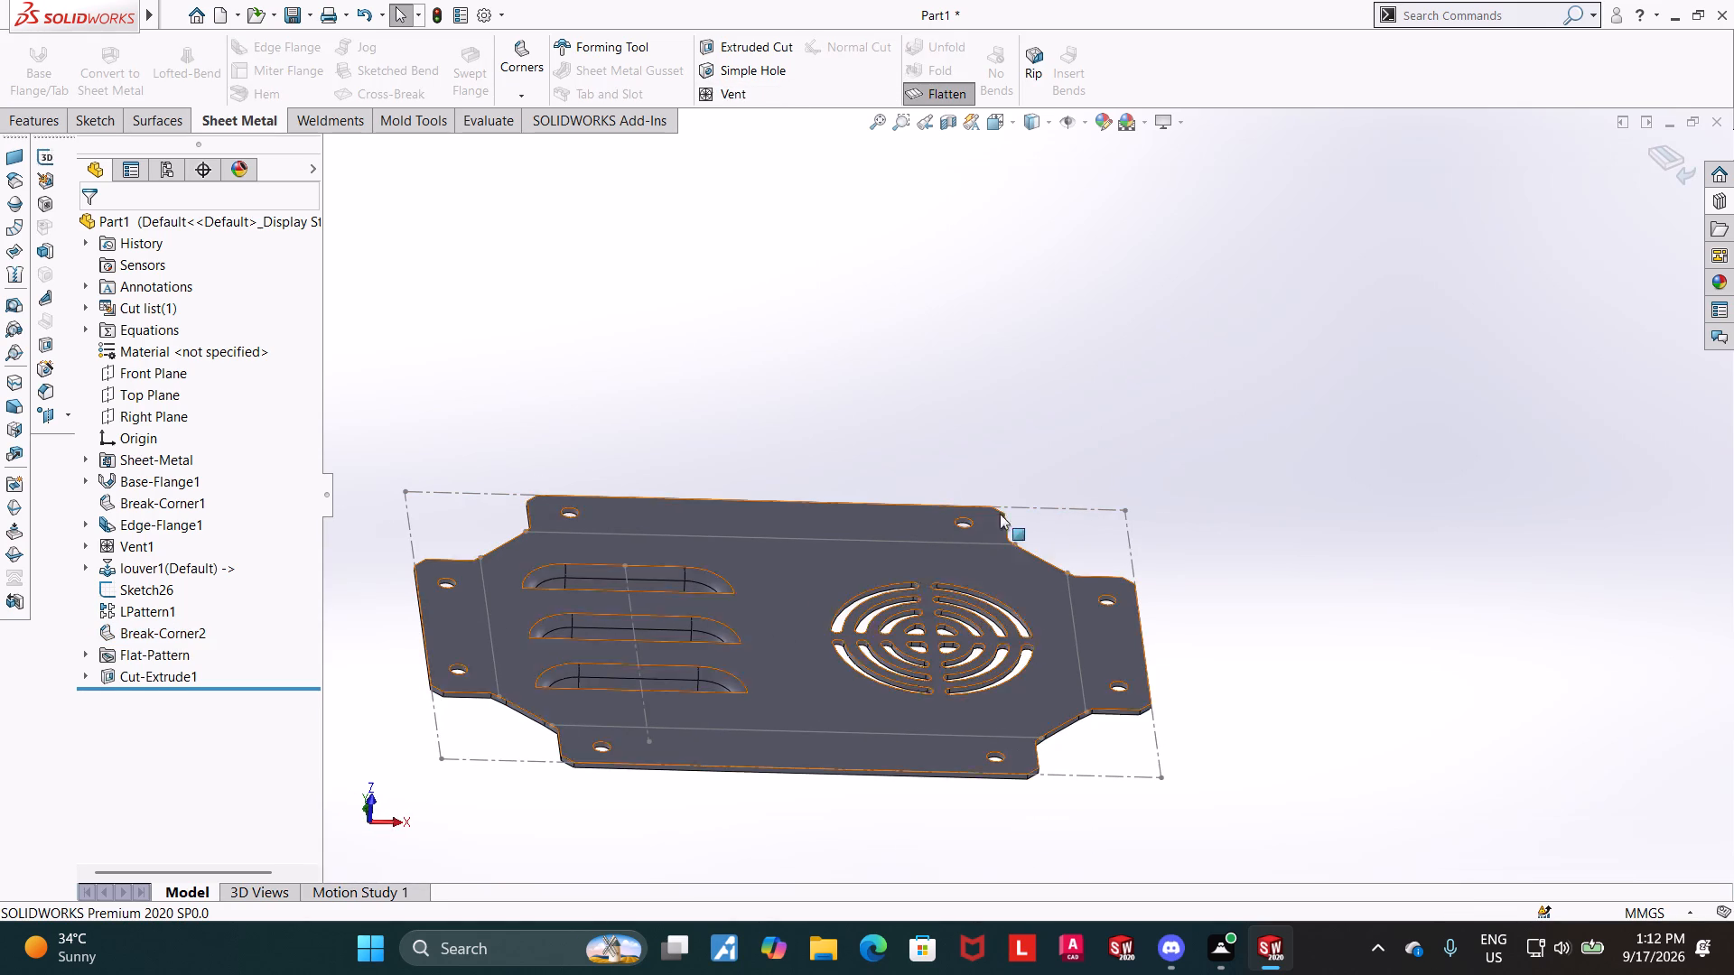
pyautogui.moveTo(1252, 471); pyautogui.dragTo(1247, 517, button='middle')
pyautogui.click(171, 673)
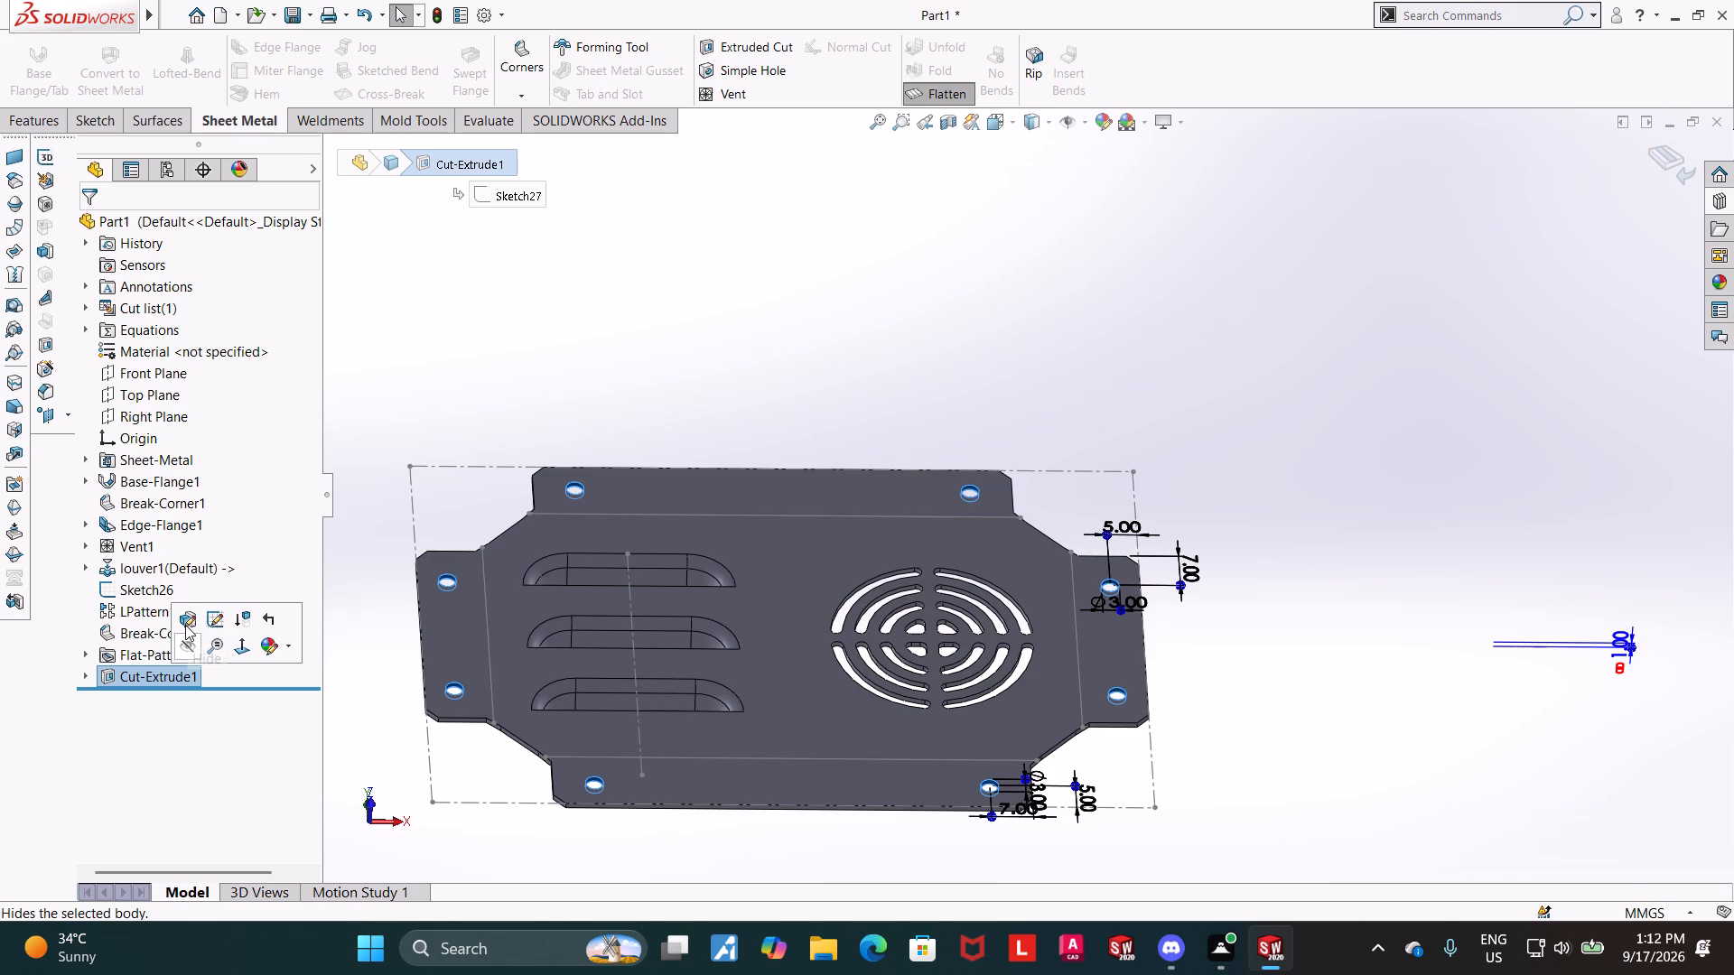
pyautogui.scroll(1, 1319, 432)
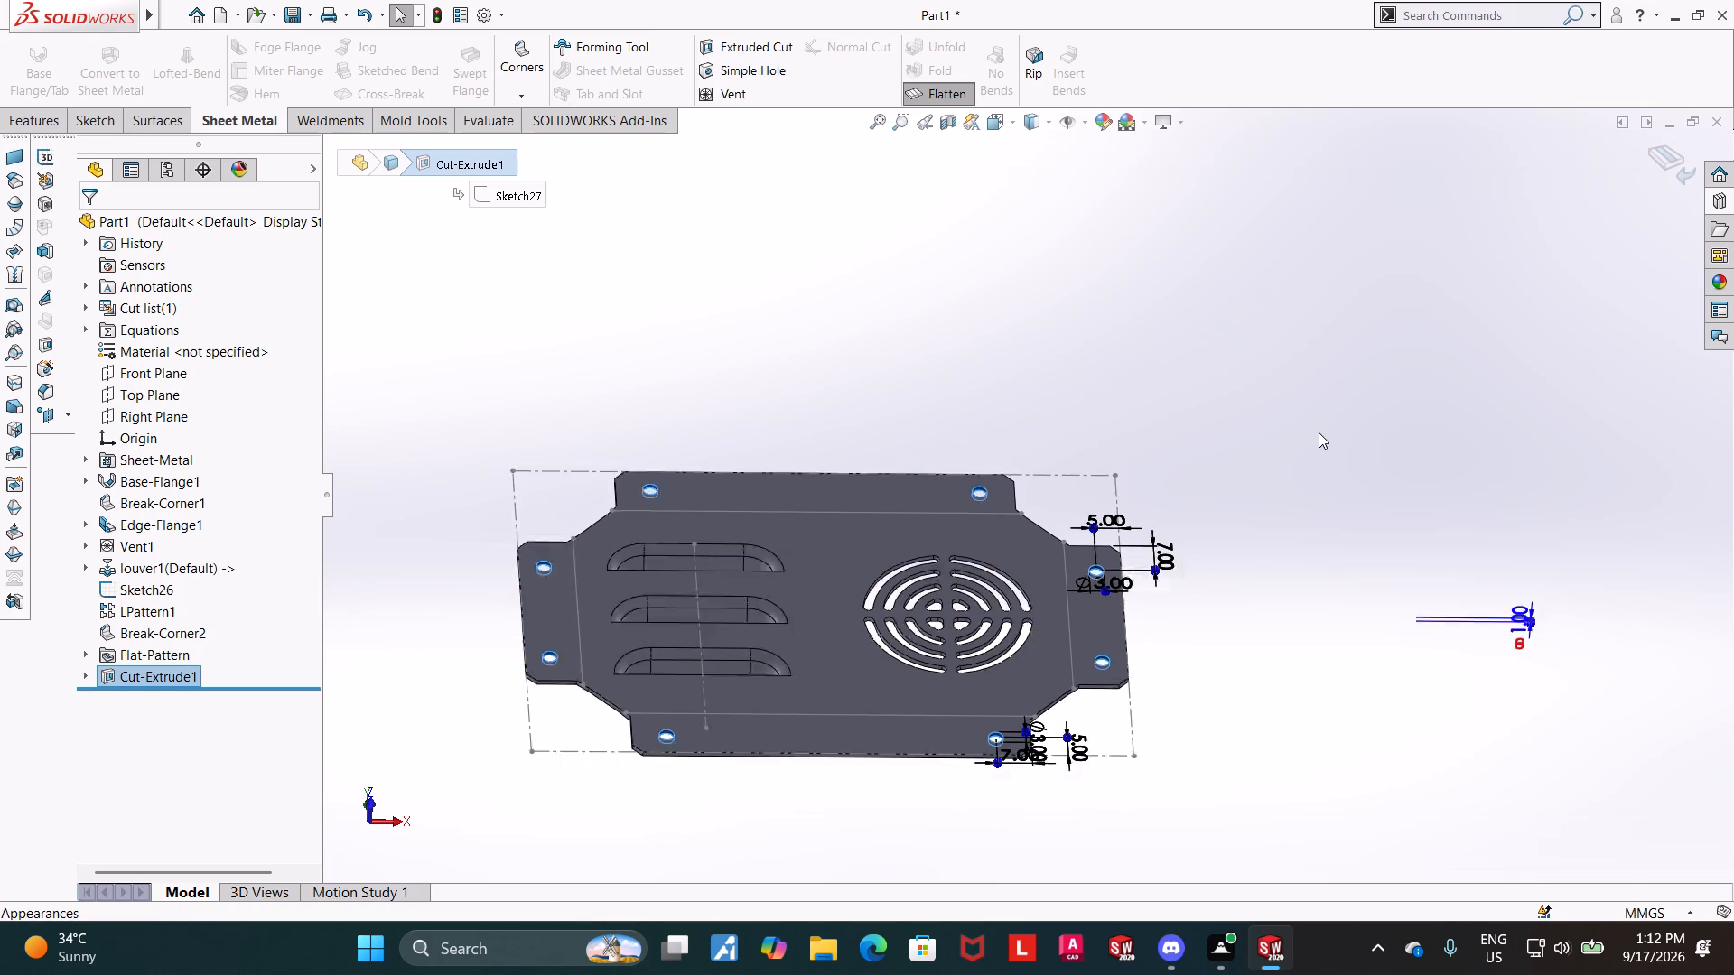
pyautogui.scroll(1, 1319, 432)
pyautogui.click(1236, 480)
pyautogui.moveTo(1229, 484); pyautogui.dragTo(1218, 597, button='middle')
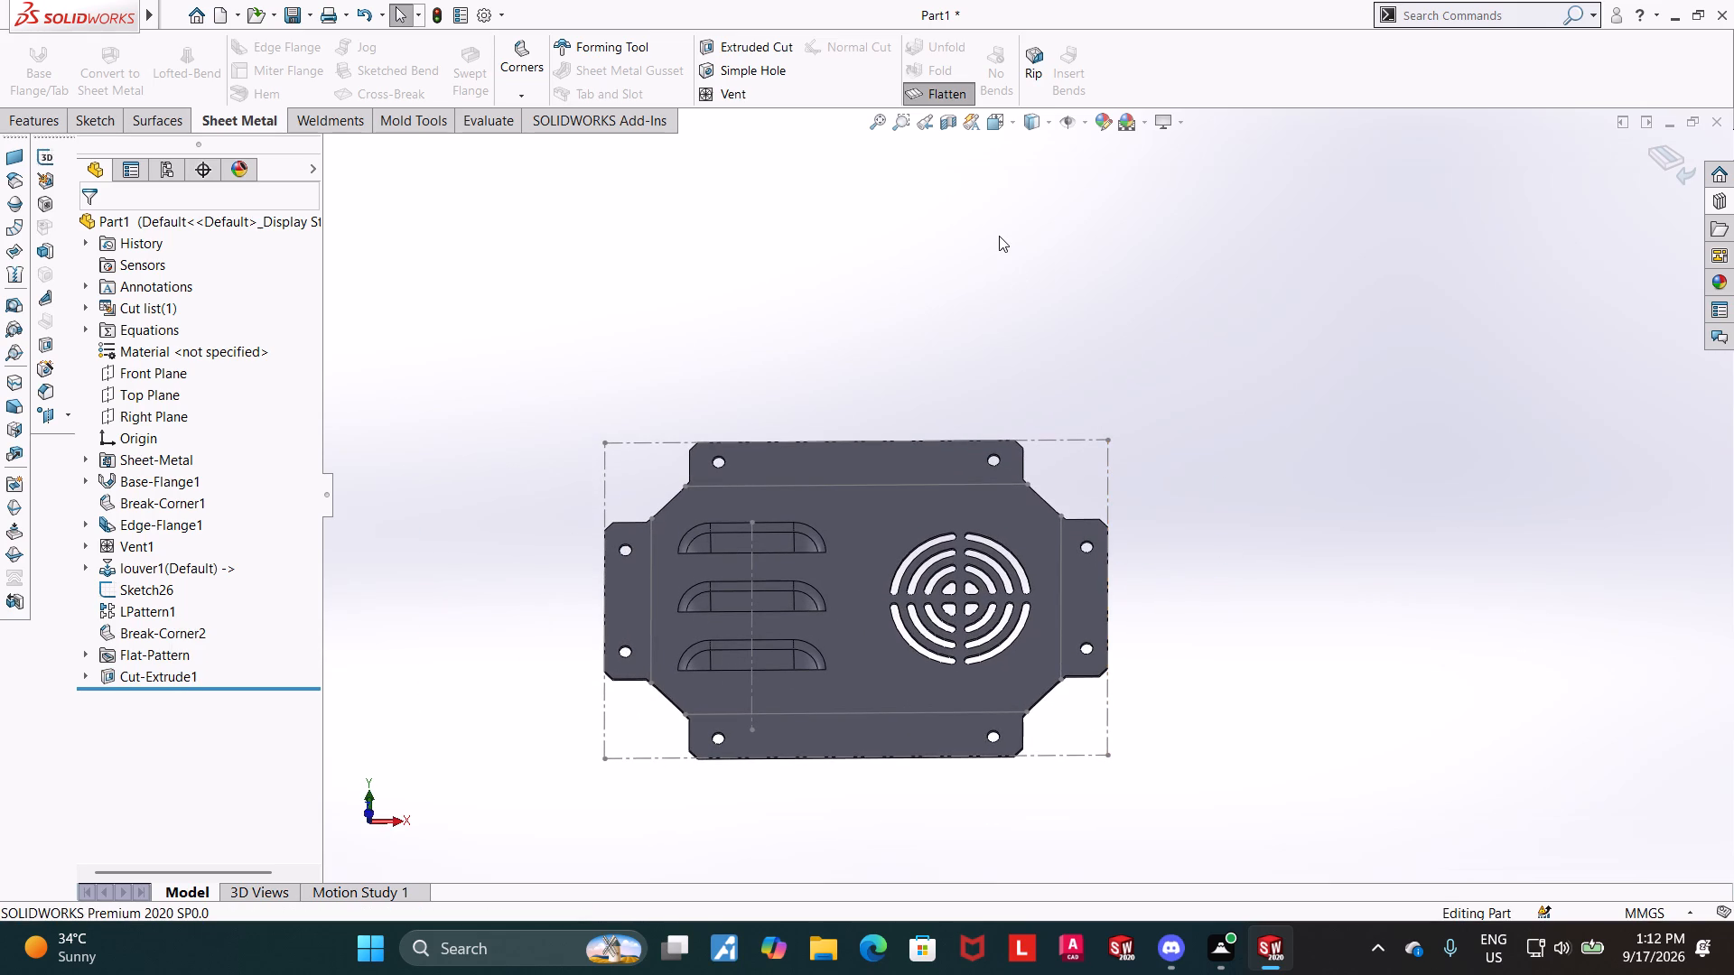
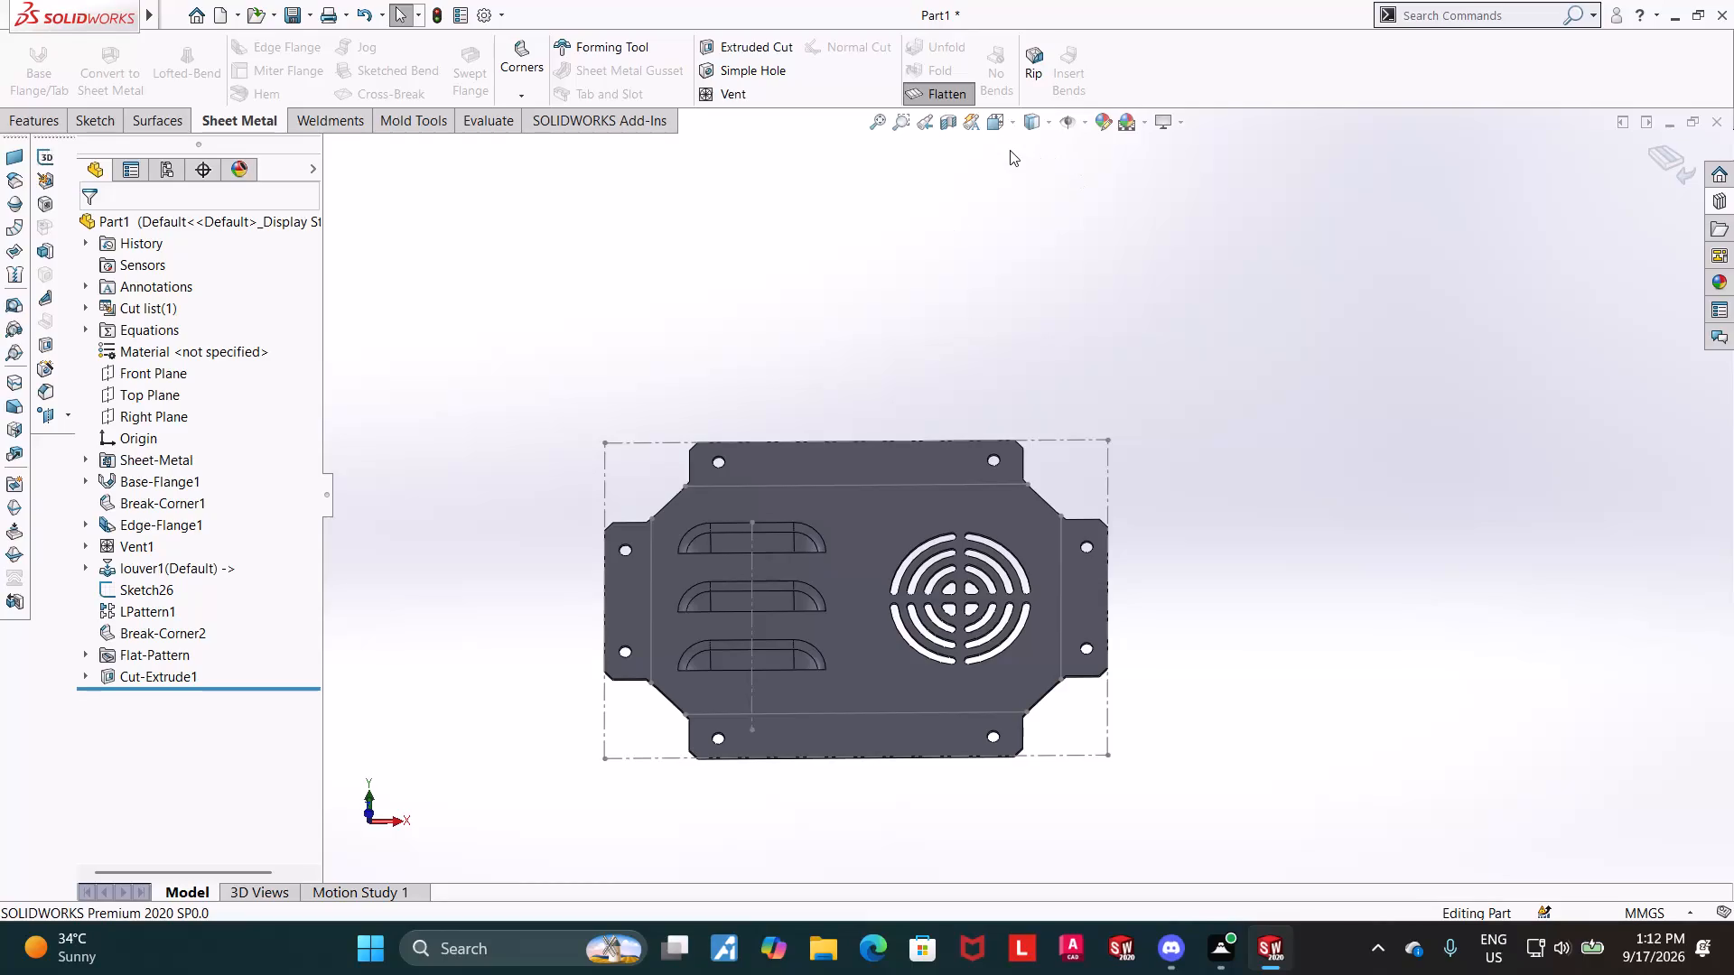
# Turn off Flatten and examine the flanges of the bent tray from several sides for the hole cut.
pyautogui.moveTo(1150, 299); pyautogui.dragTo(1148, 236, button='middle')
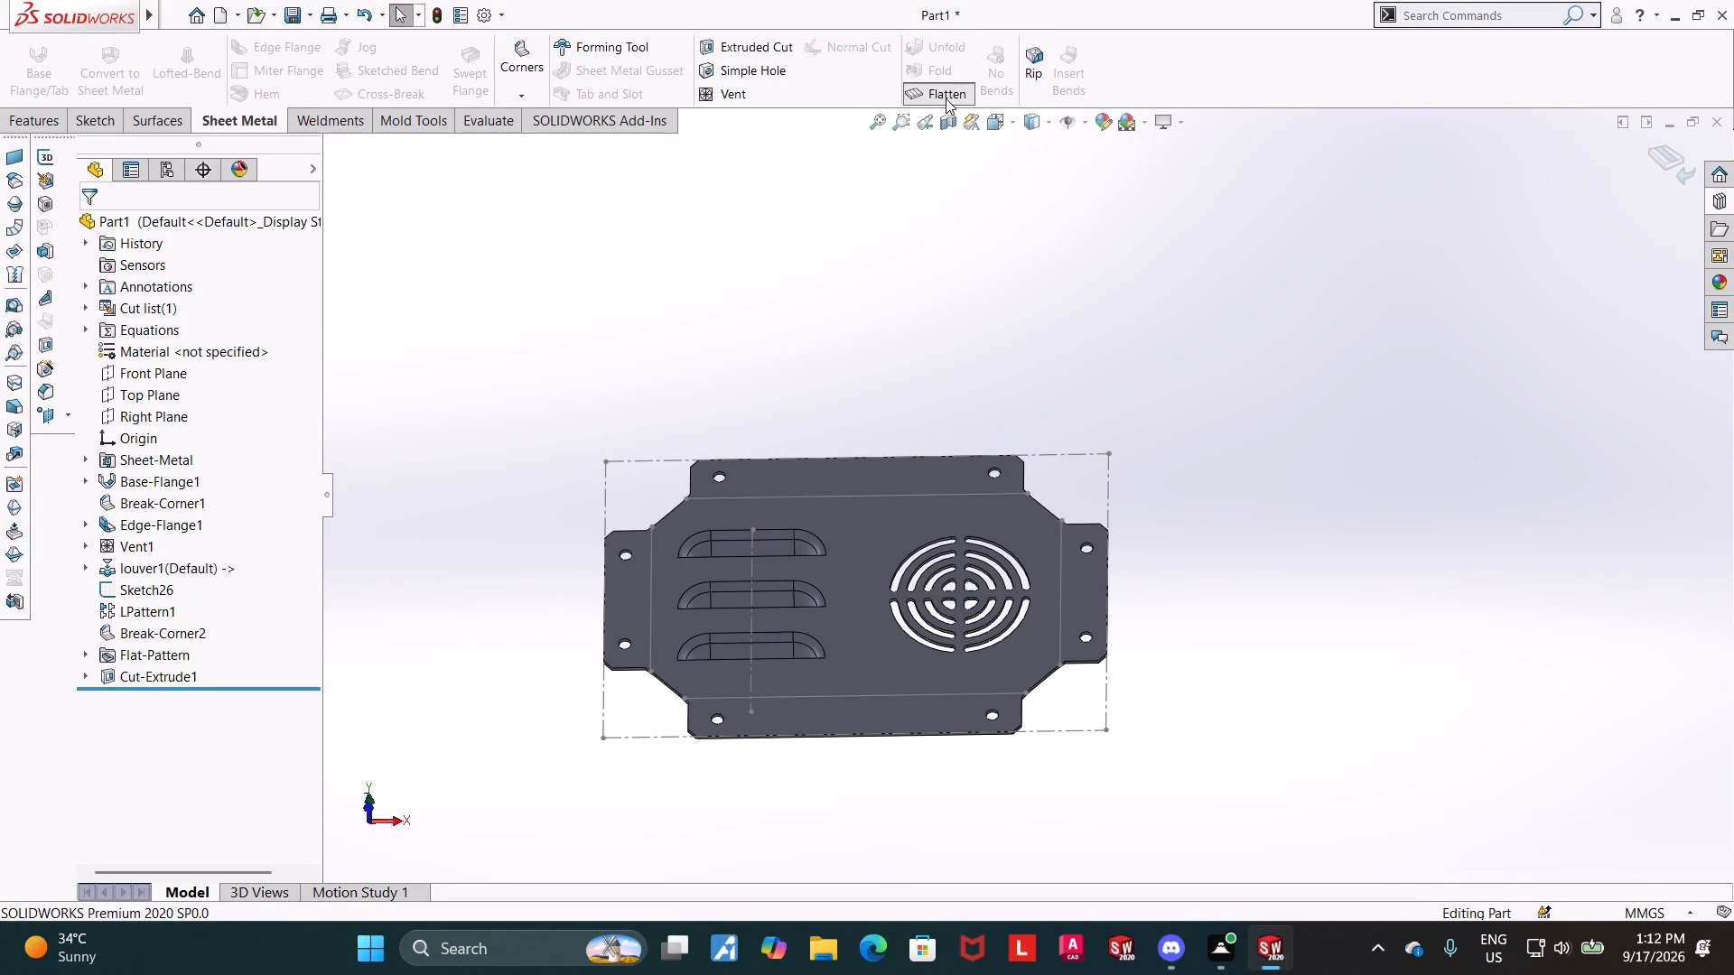
pyautogui.click(946, 98)
pyautogui.moveTo(1221, 441); pyautogui.dragTo(1230, 214, button='middle')
pyautogui.click(938, 589)
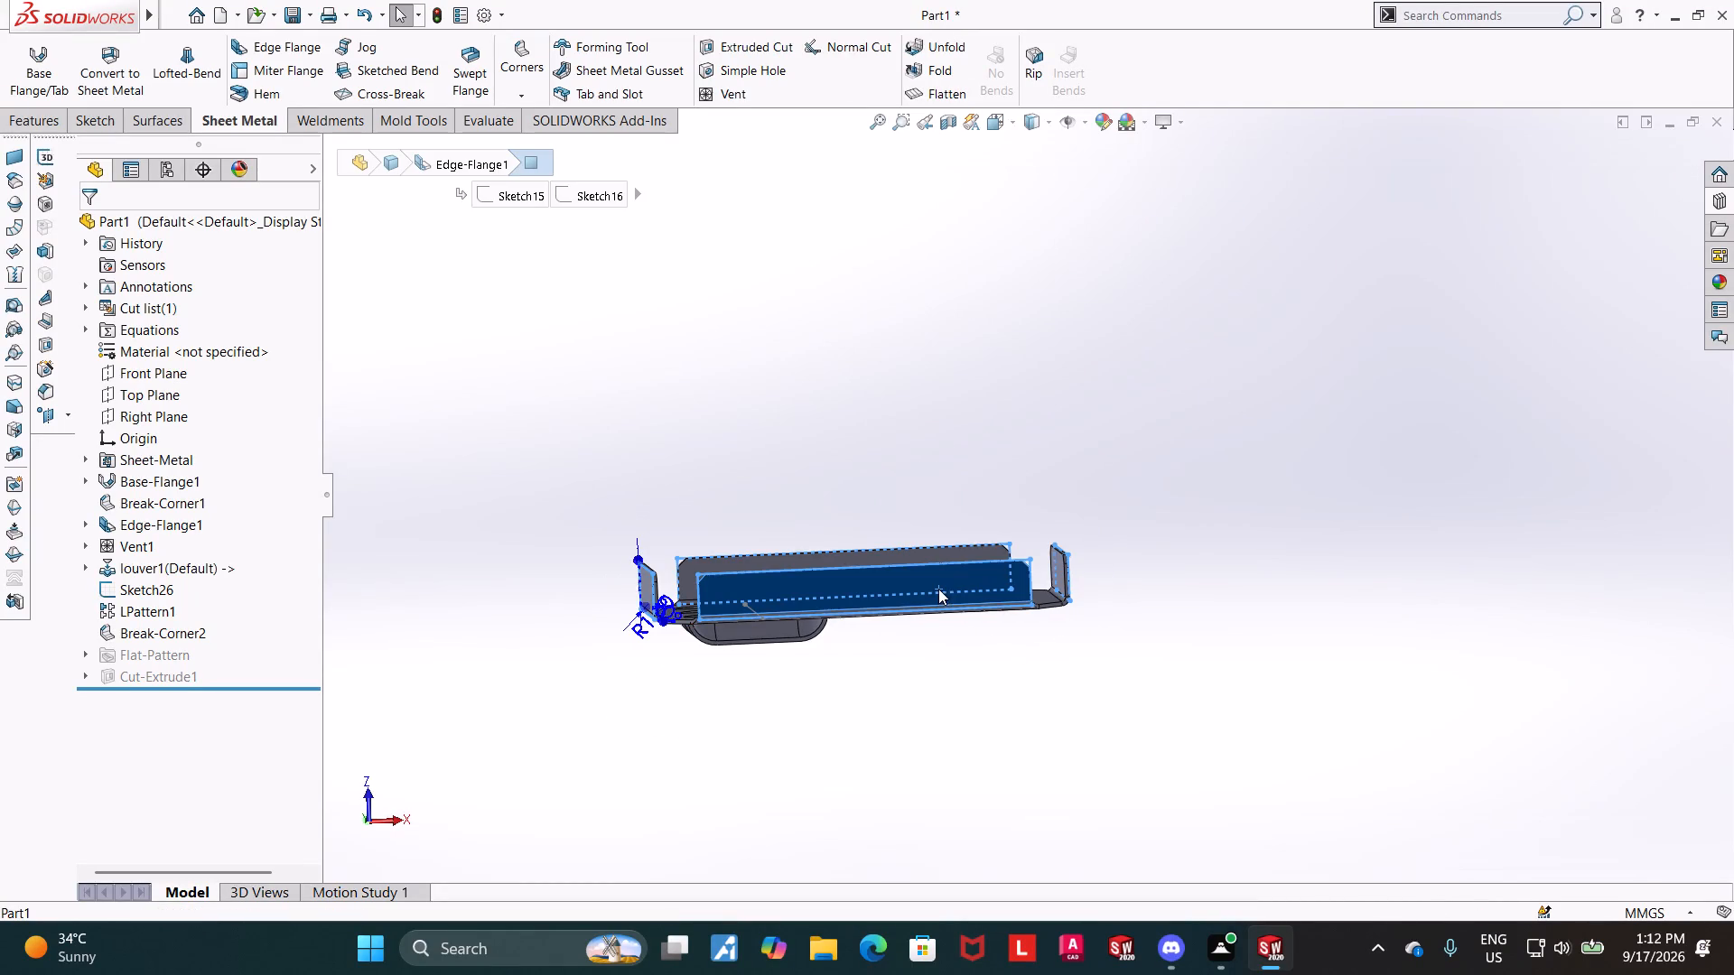
pyautogui.moveTo(1365, 411); pyautogui.dragTo(1300, 459, button='middle')
pyautogui.click(1334, 466)
pyautogui.moveTo(1259, 488); pyautogui.dragTo(1295, 446, button='middle')
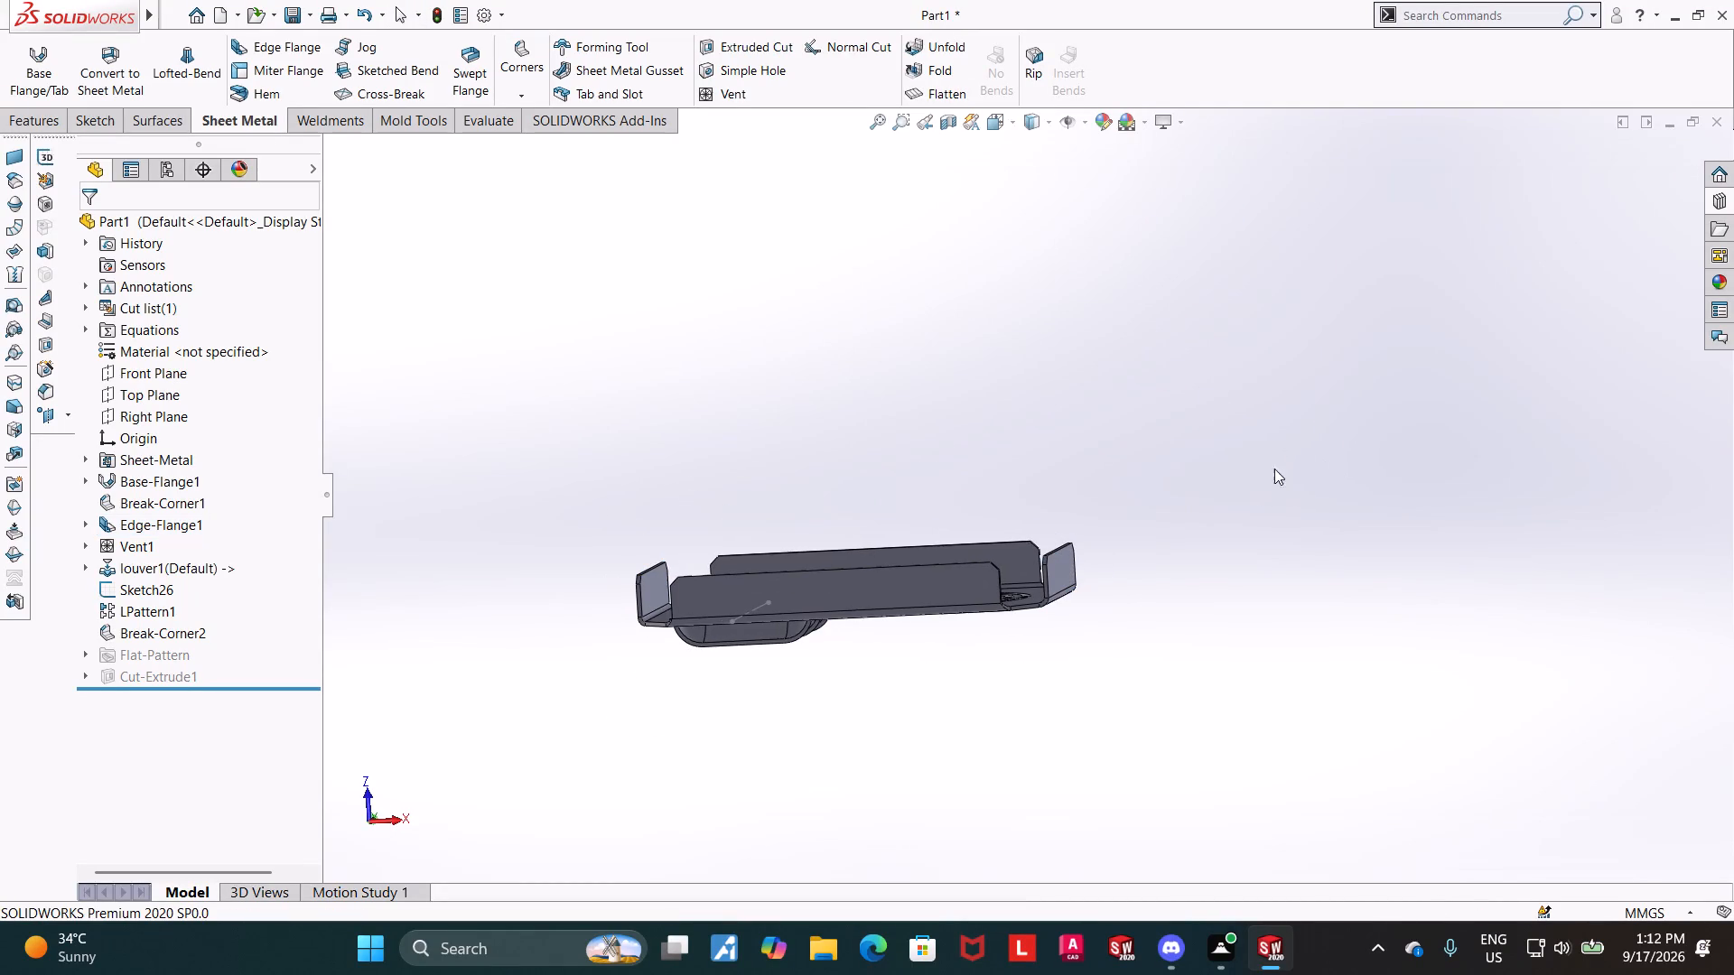
pyautogui.moveTo(1235, 517); pyautogui.dragTo(1277, 543, button='middle')
pyautogui.scroll(-5, 981, 587)
pyautogui.click(1061, 580)
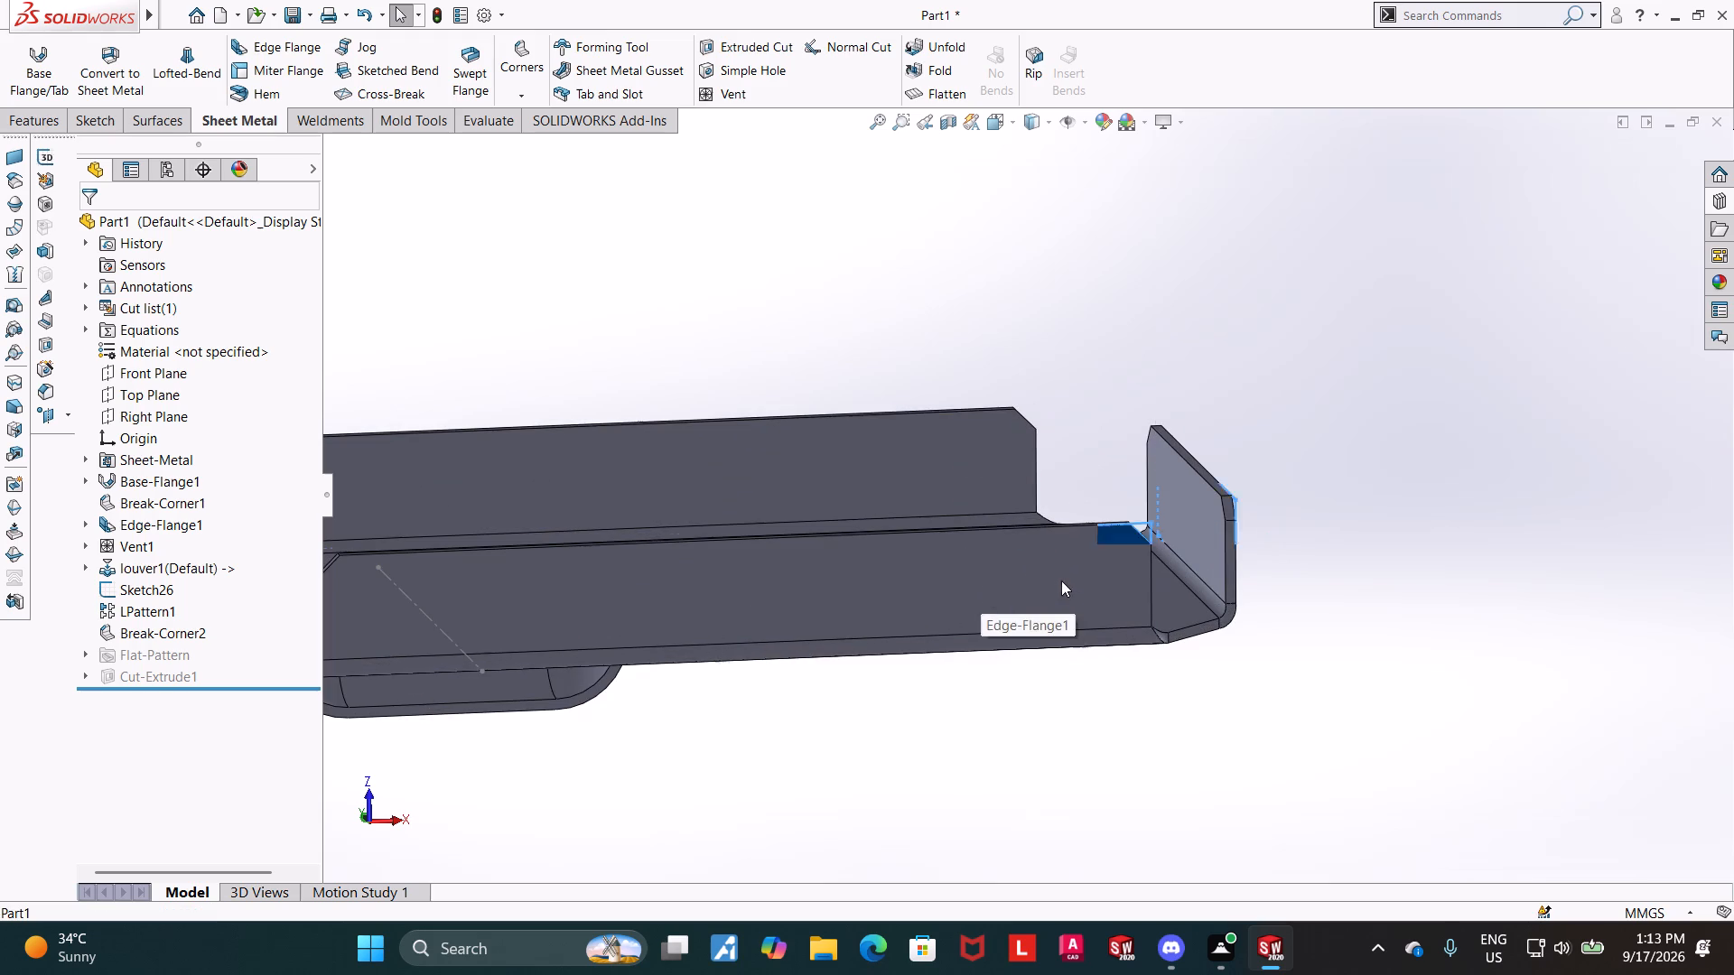
pyautogui.scroll(3, 1558, 504)
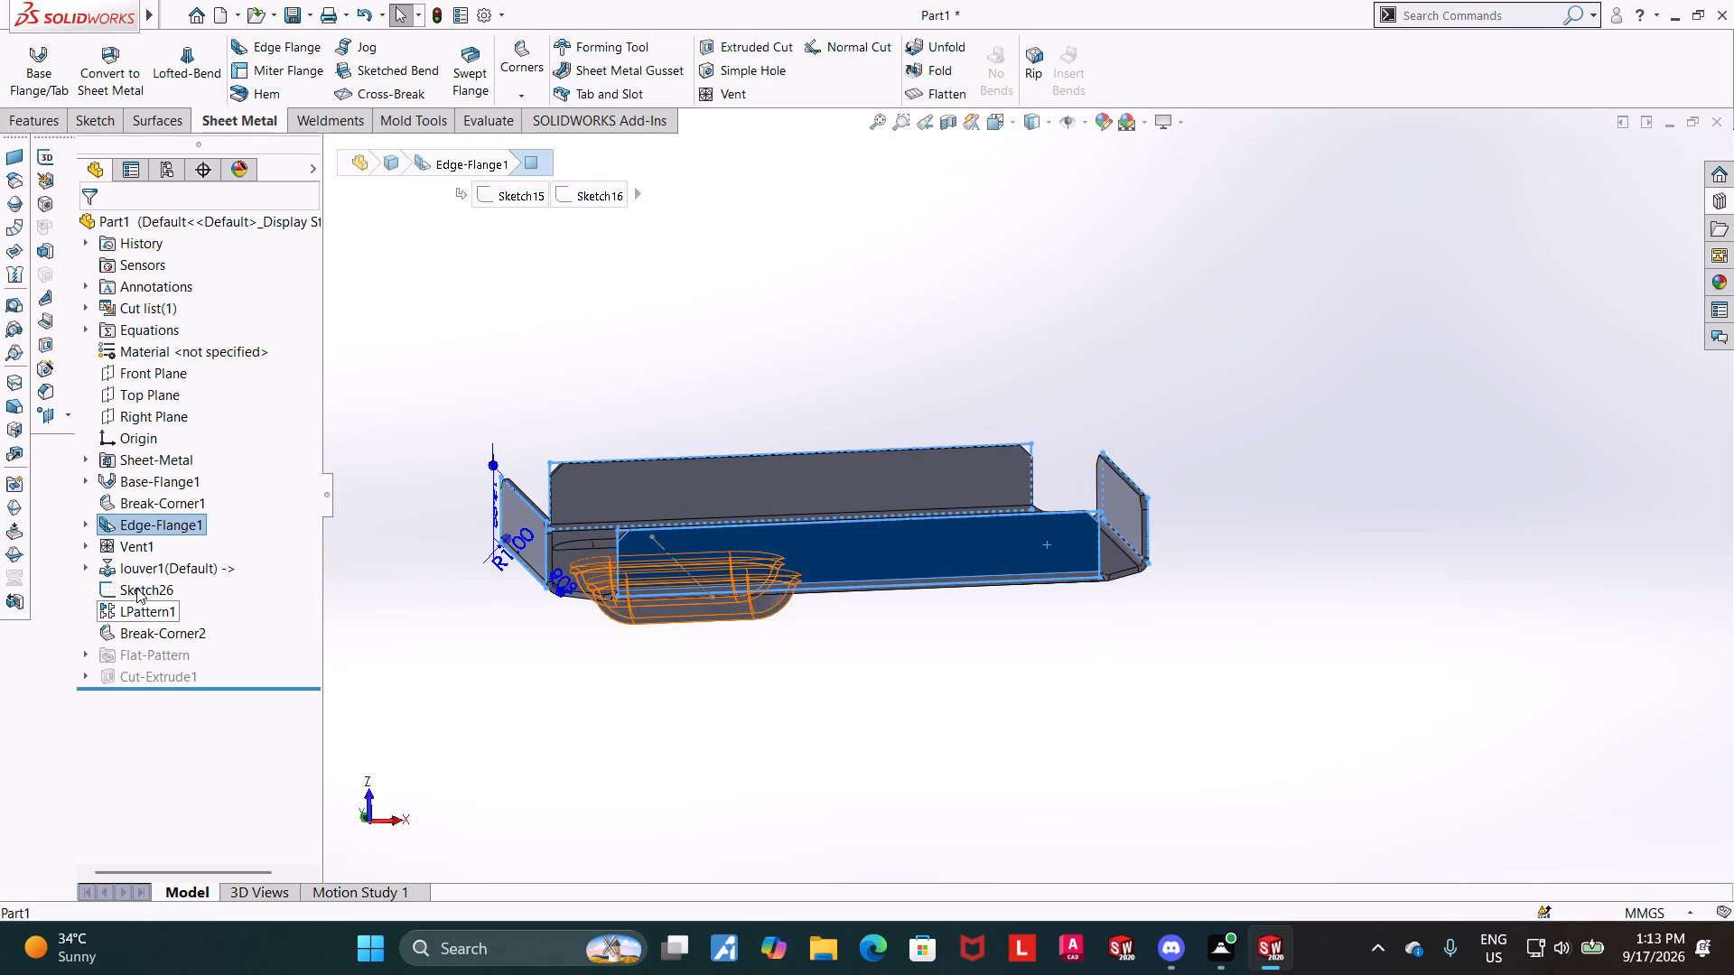
# Flatten the tray and delete the flange hole cut feature Cut-Extrude1, keeping its sketch.
pyautogui.click(89, 675)
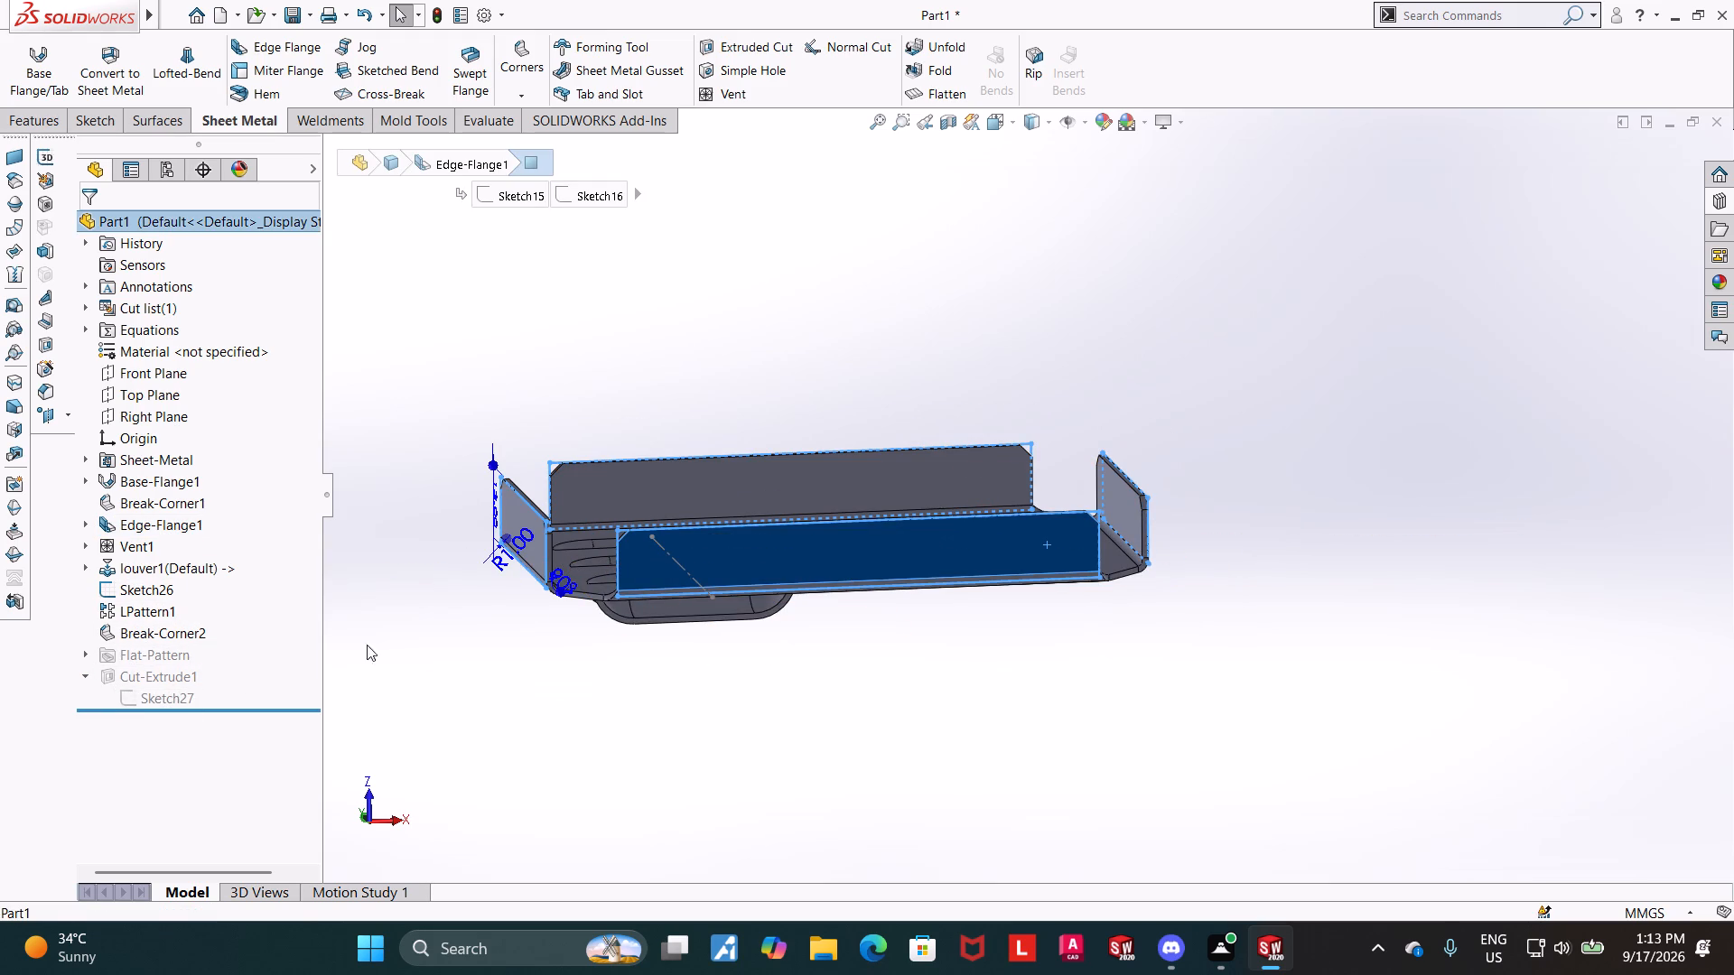
pyautogui.click(939, 86)
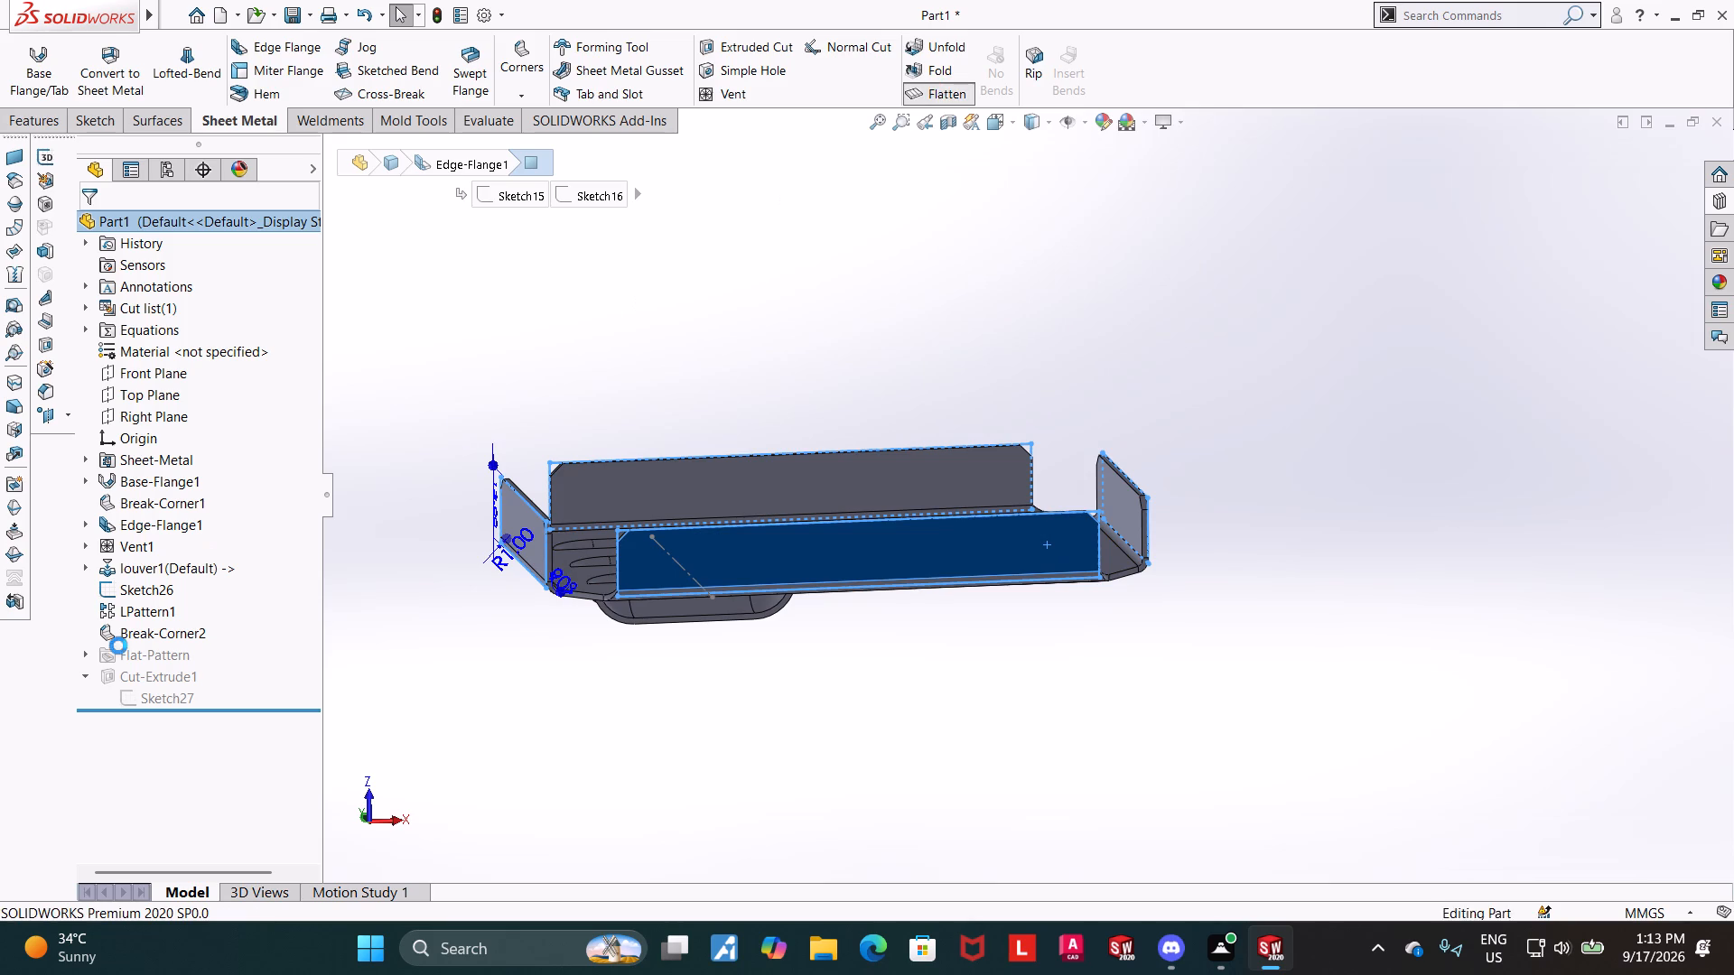
pyautogui.click(139, 657)
pyautogui.moveTo(848, 682); pyautogui.dragTo(804, 803, button='middle')
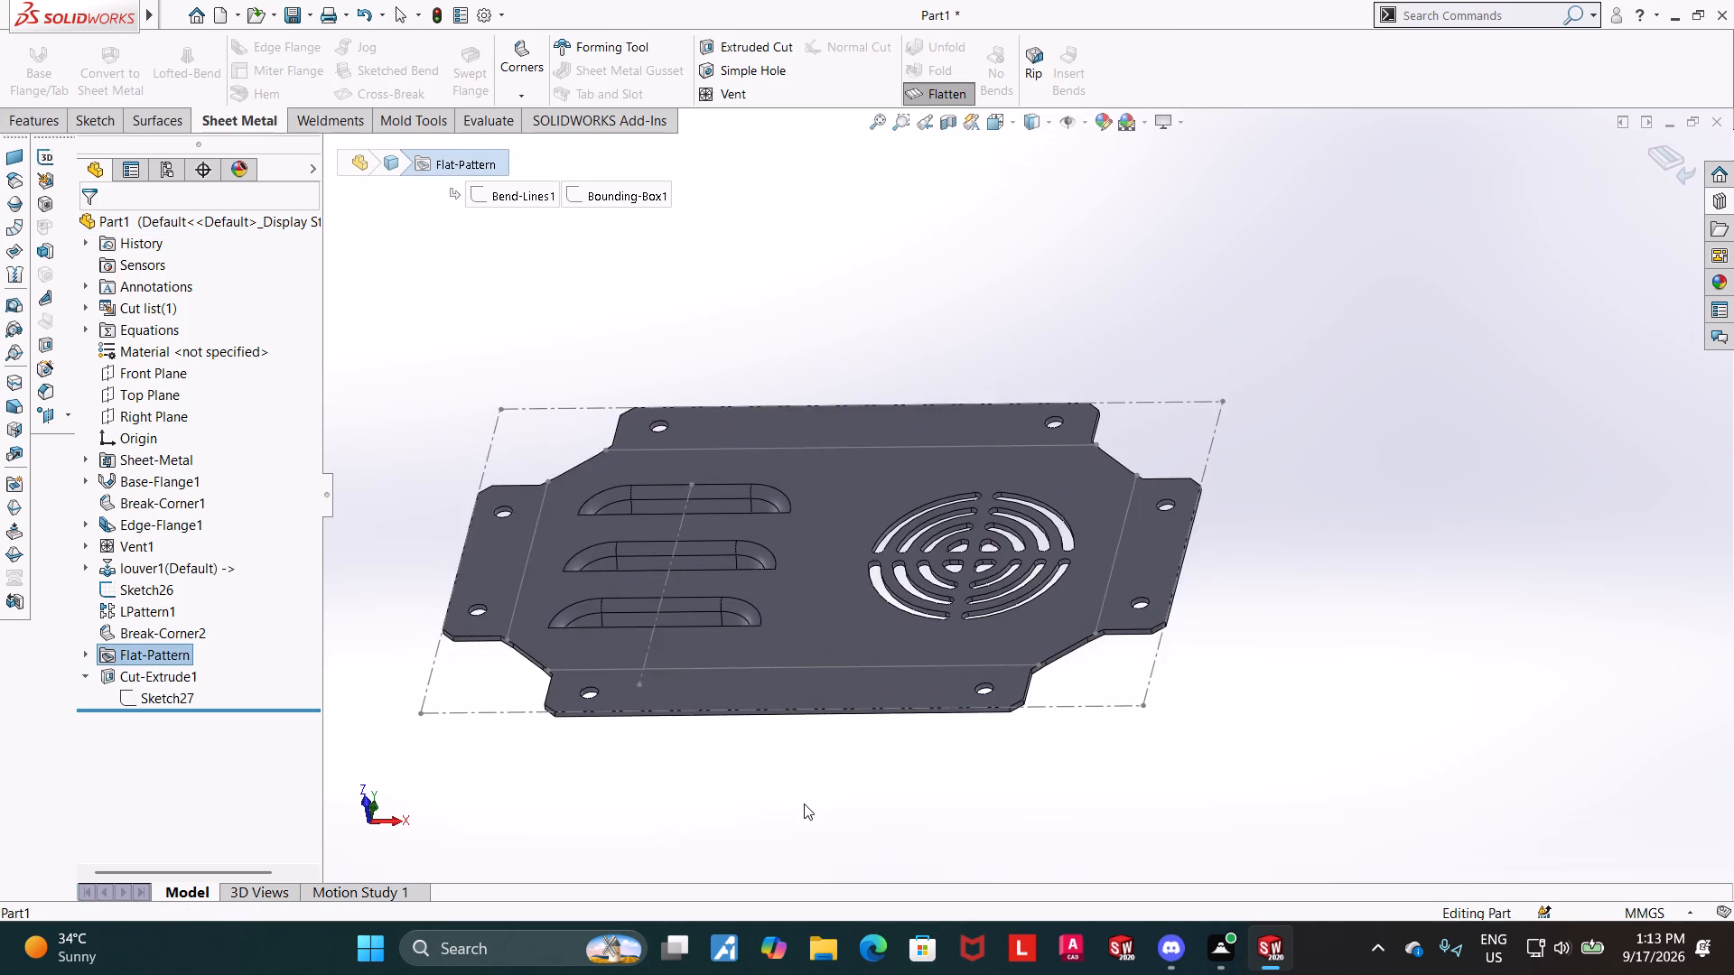
pyautogui.scroll(2, 771, 787)
pyautogui.moveTo(732, 701); pyautogui.dragTo(756, 761, button='middle')
pyautogui.click(818, 775)
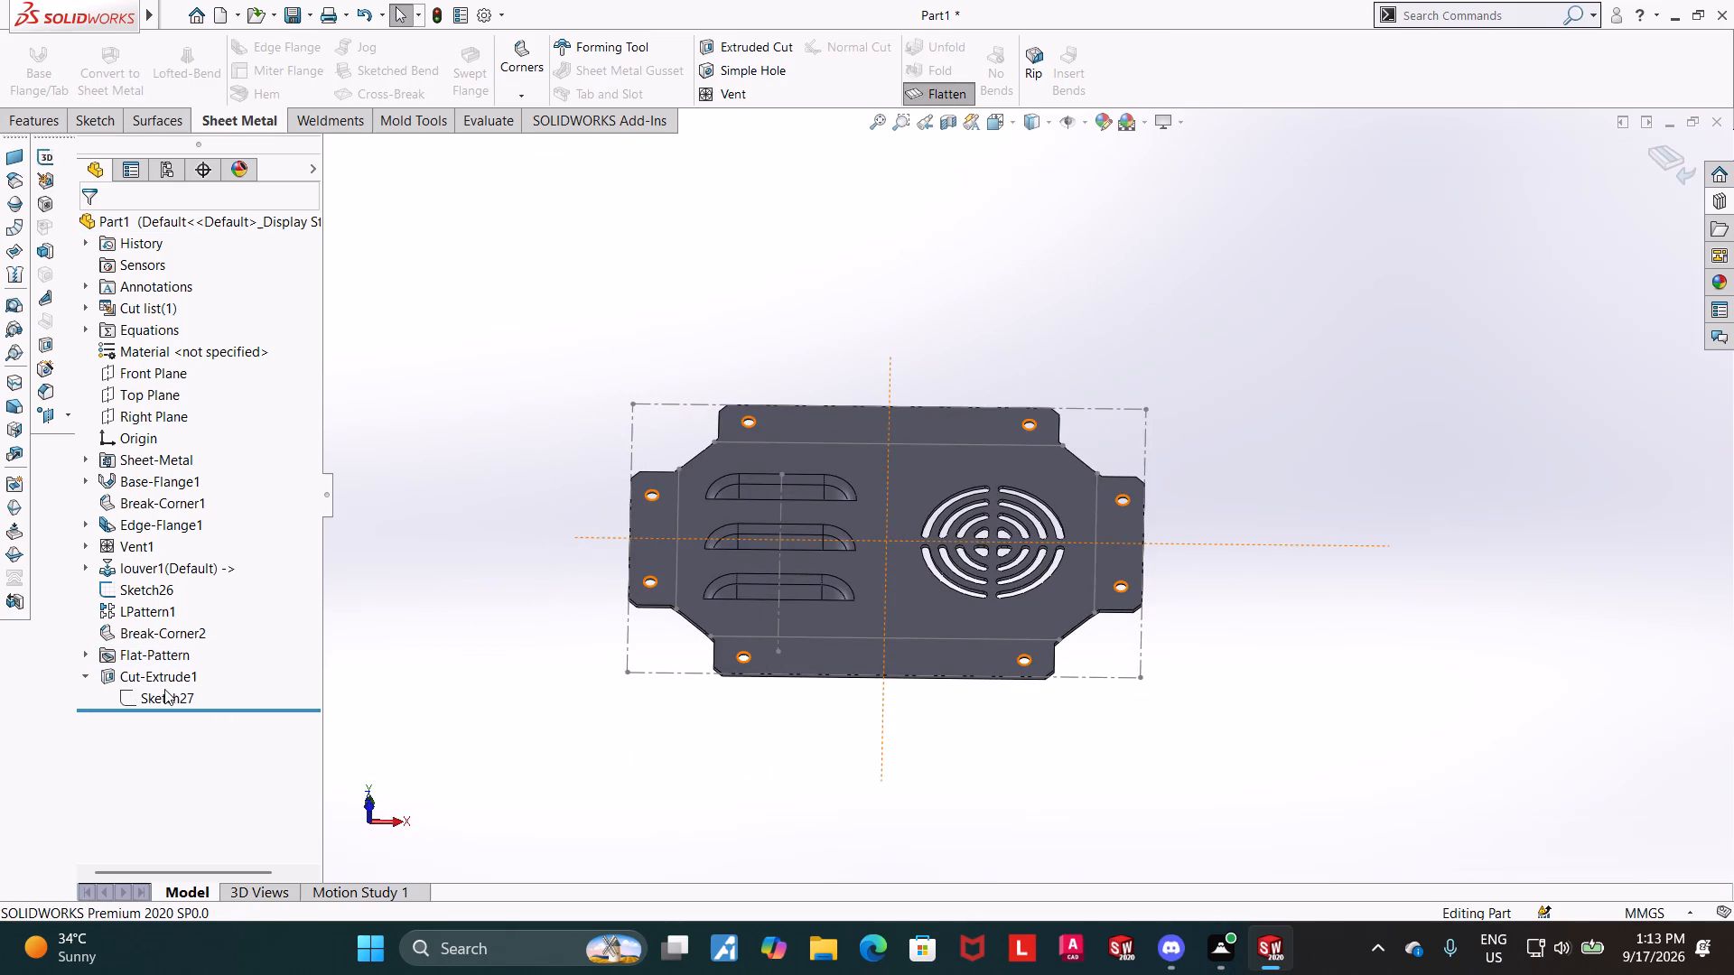
pyautogui.rightClick(120, 673)
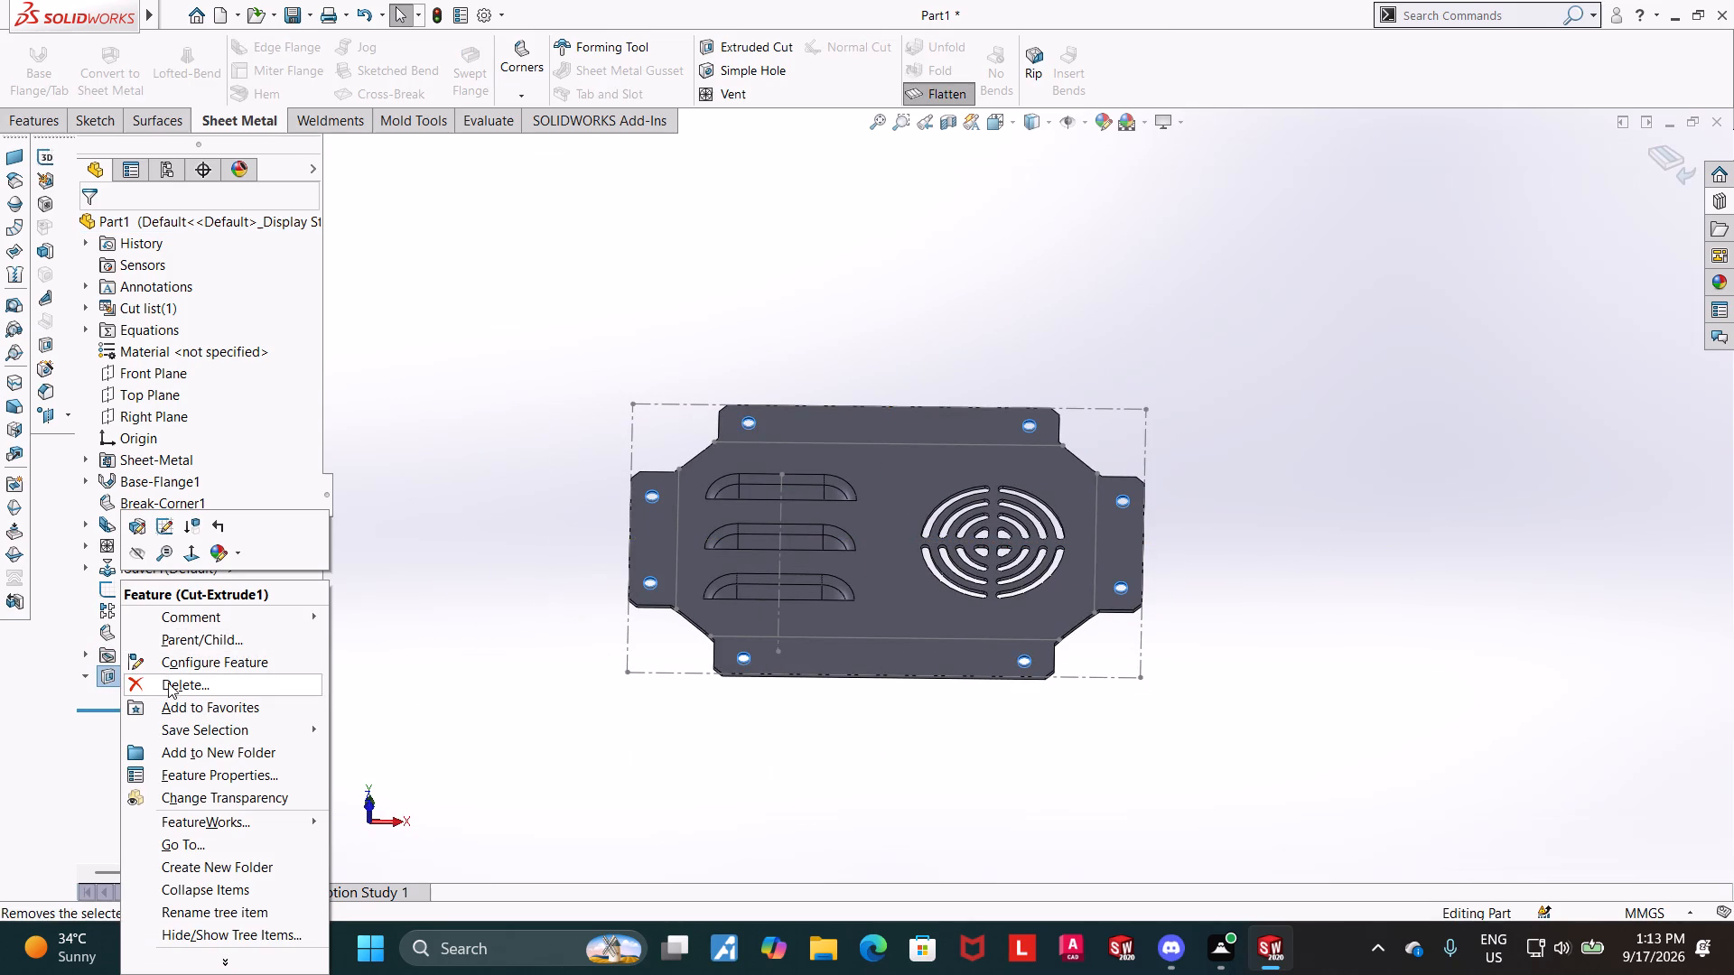
pyautogui.click(168, 682)
pyautogui.click(1016, 359)
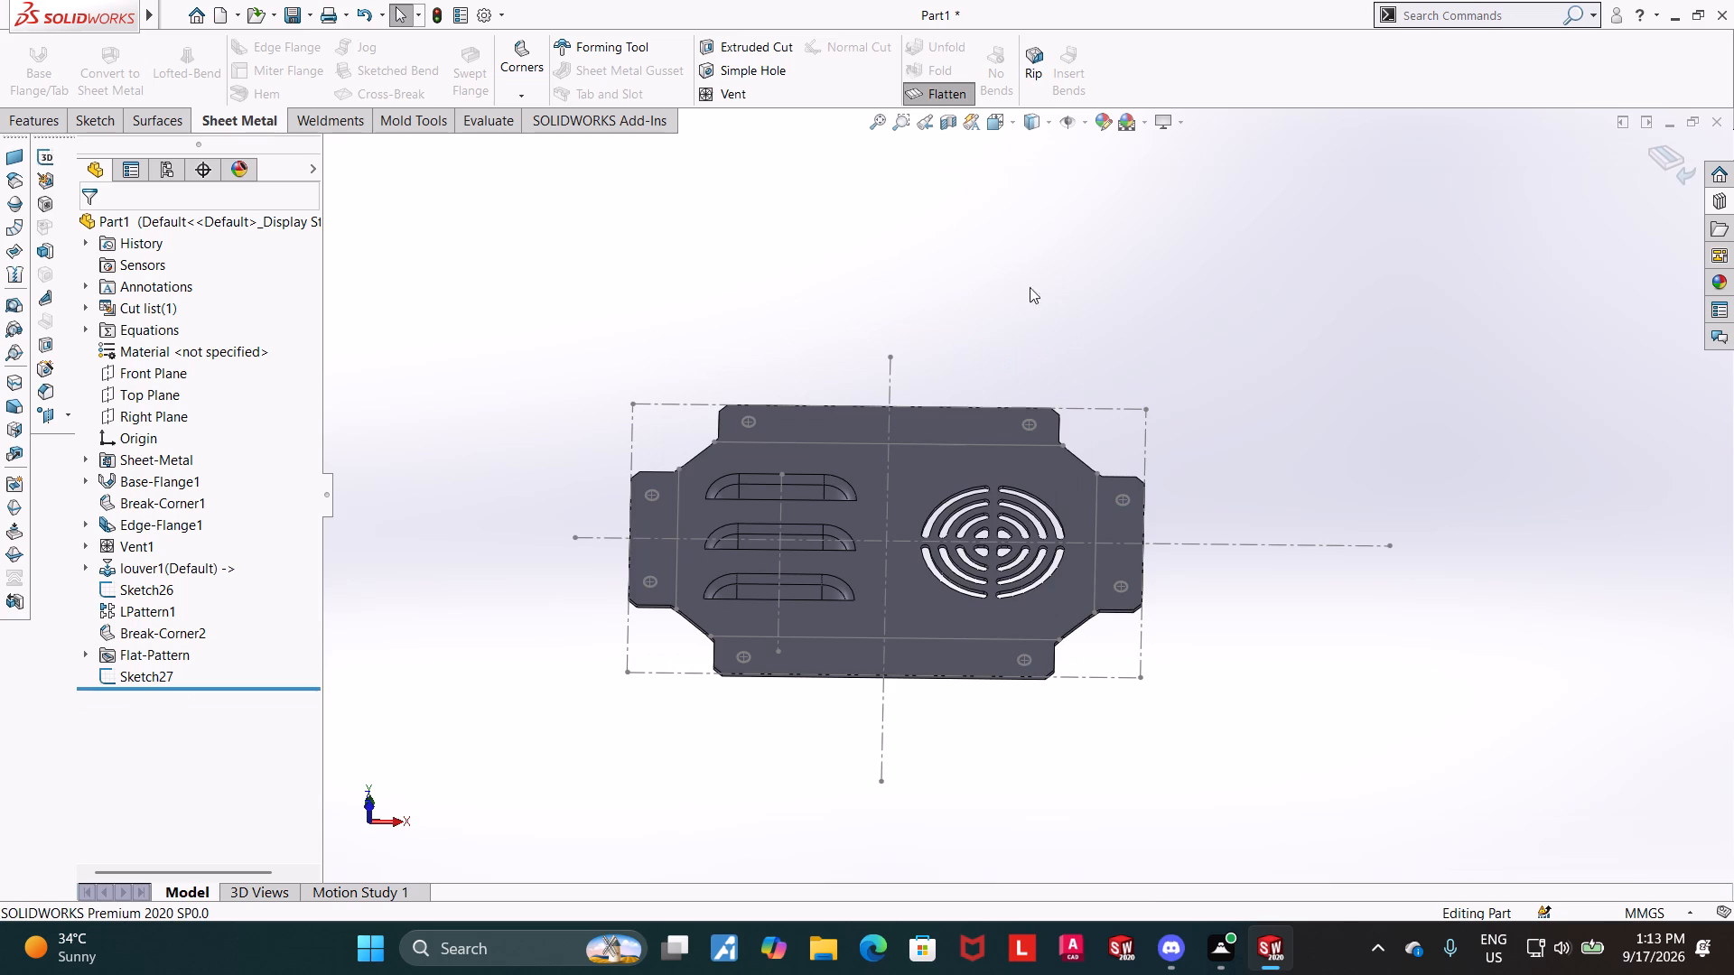
# Return the tray to its bent state and delete the leftover flange hole sketch, Sketch27.
pyautogui.click(965, 258)
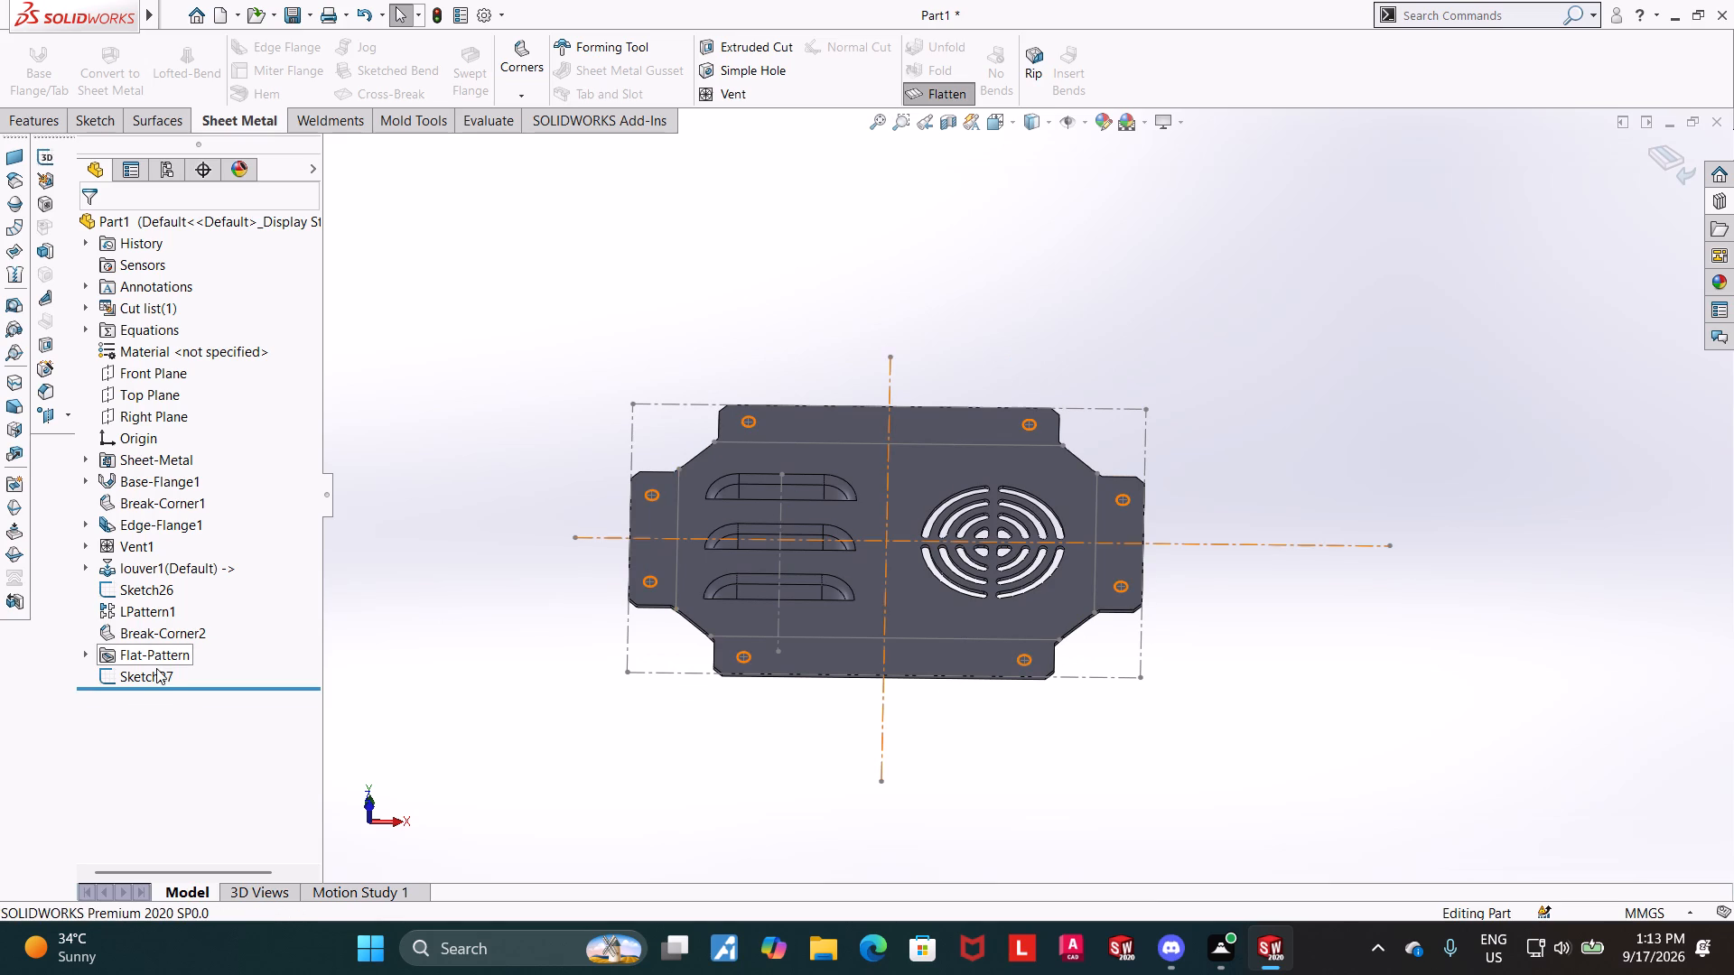
pyautogui.click(934, 88)
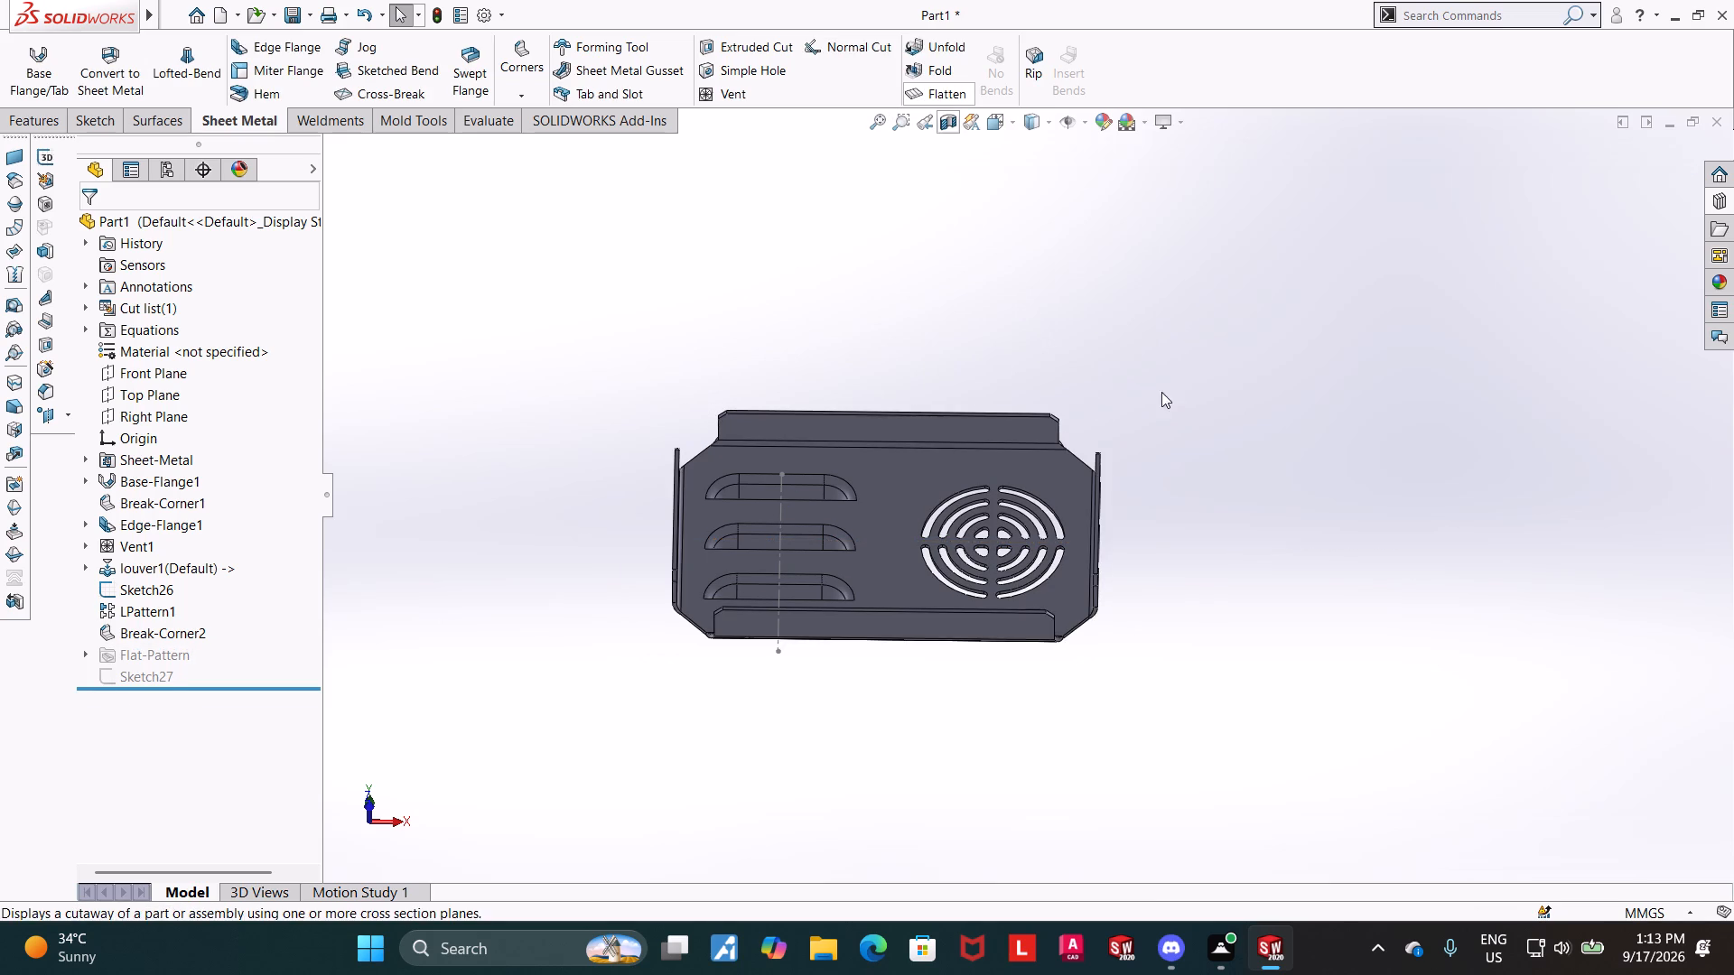
pyautogui.moveTo(1161, 366); pyautogui.dragTo(1166, 284, button='middle')
pyautogui.rightClick(146, 673)
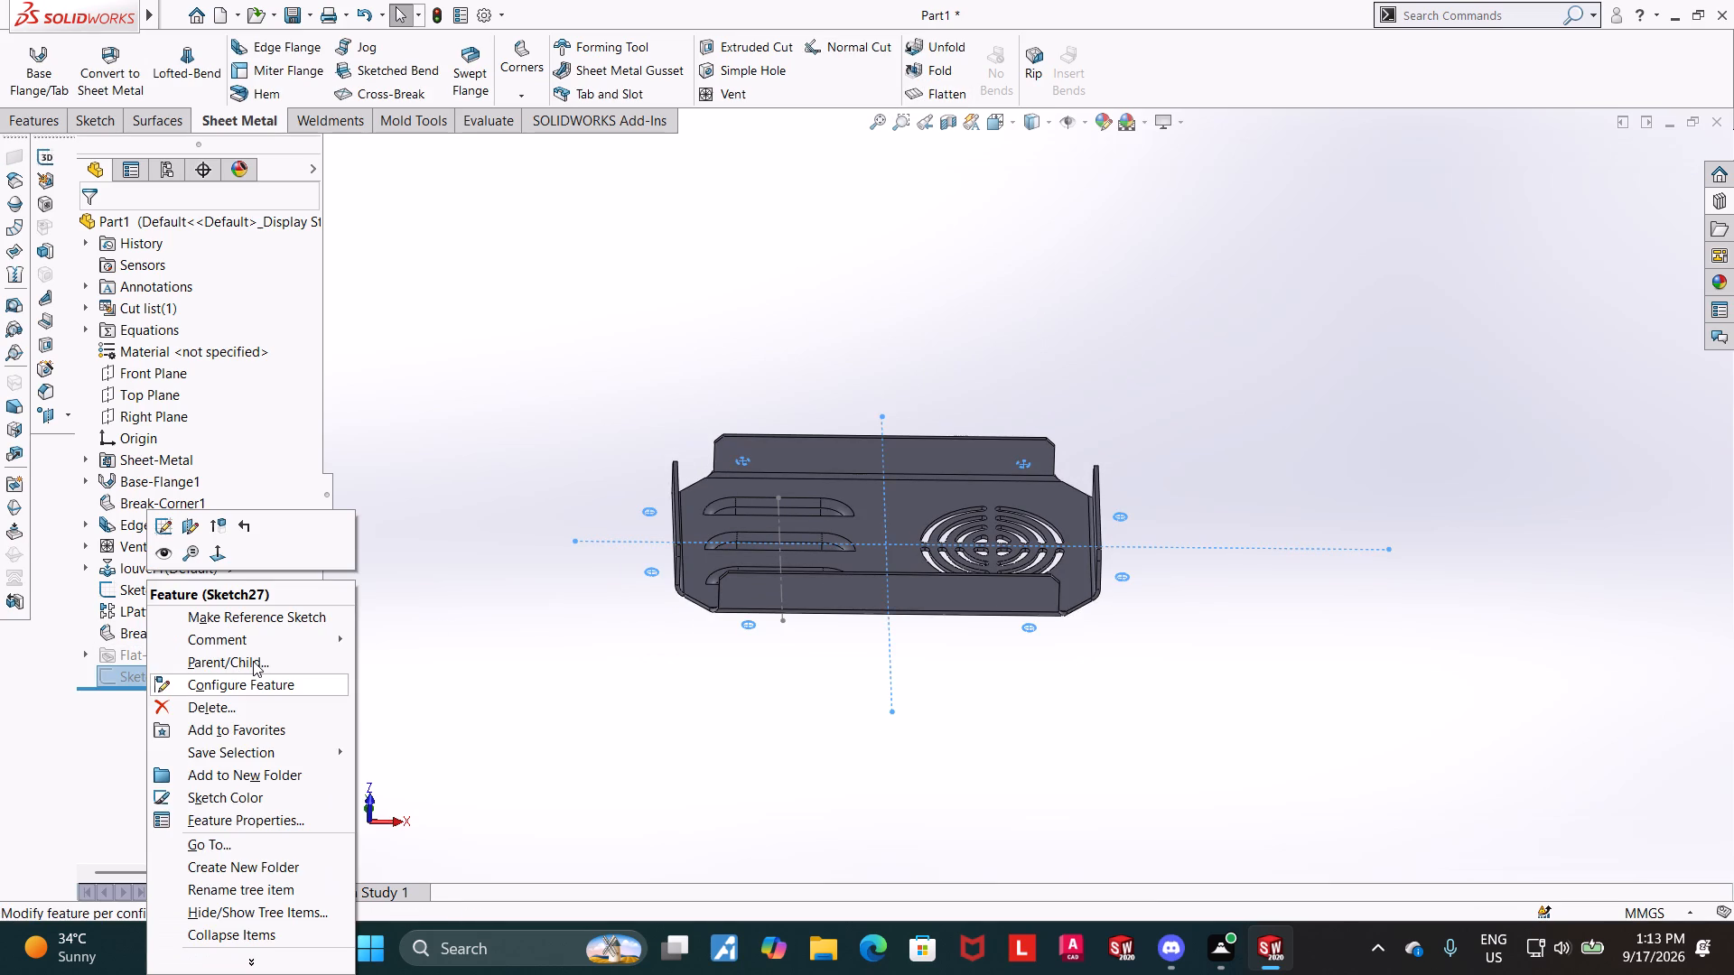
pyautogui.click(221, 713)
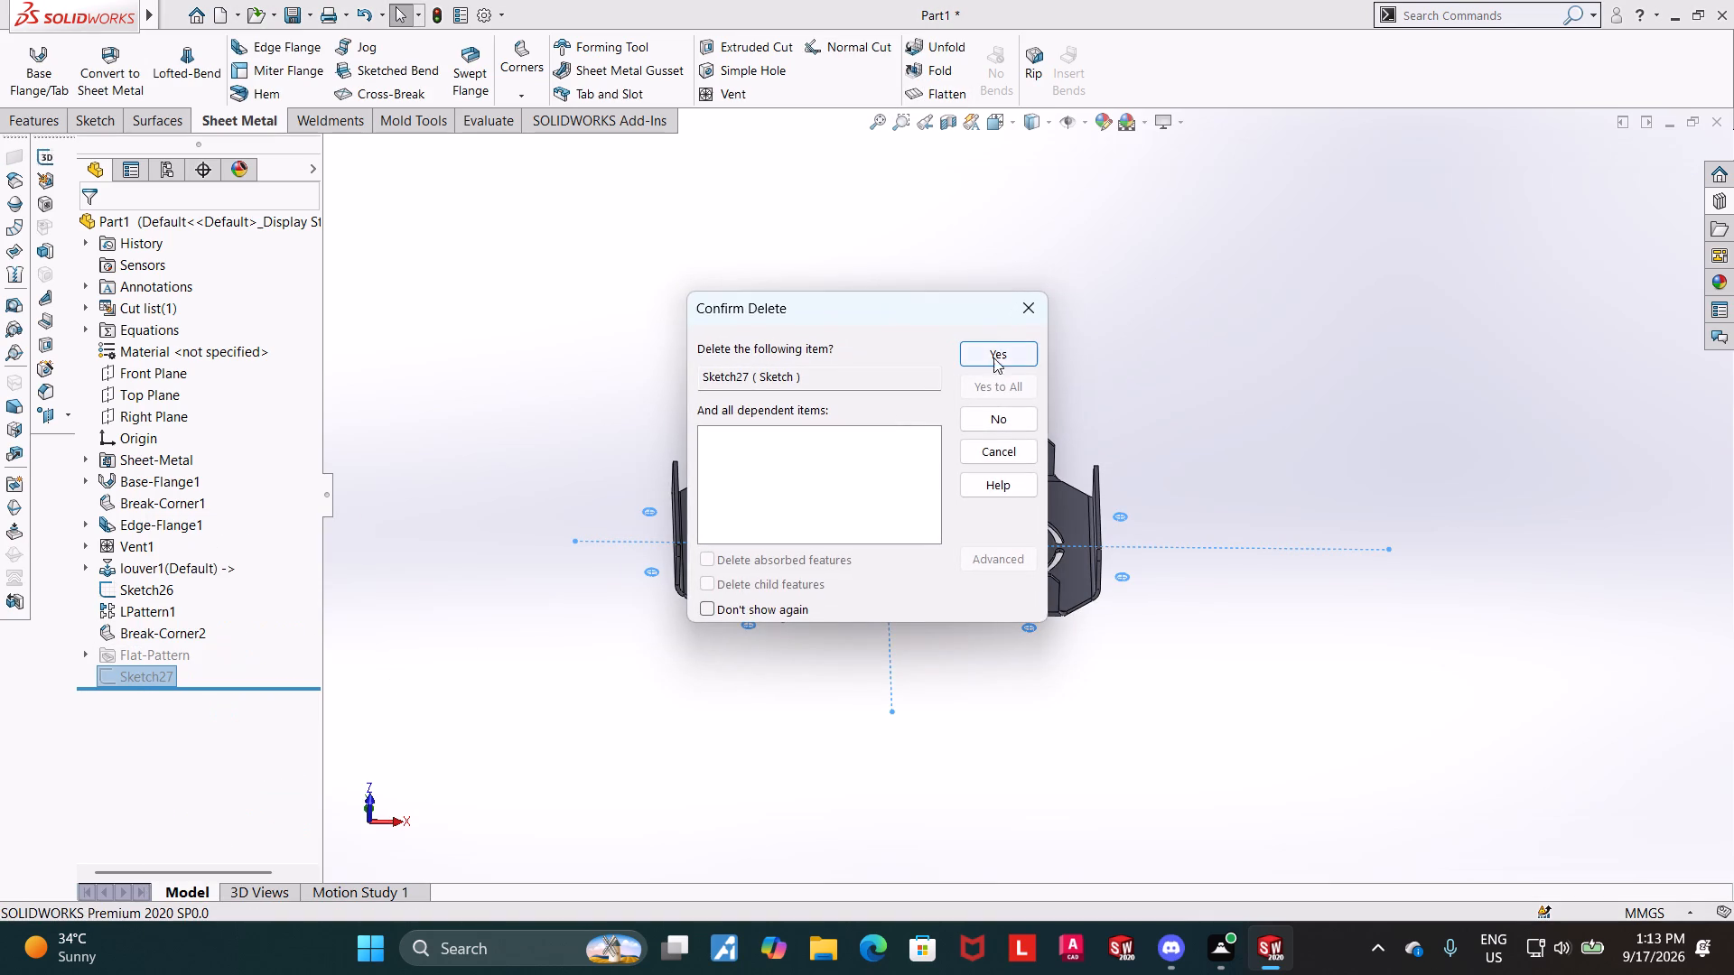
pyautogui.click(994, 354)
# Sketch a circle about 7.6 mm in diameter on the front long flange's outer face, near the end on the vent side.
pyautogui.scroll(-3, 1001, 650)
pyautogui.click(978, 534)
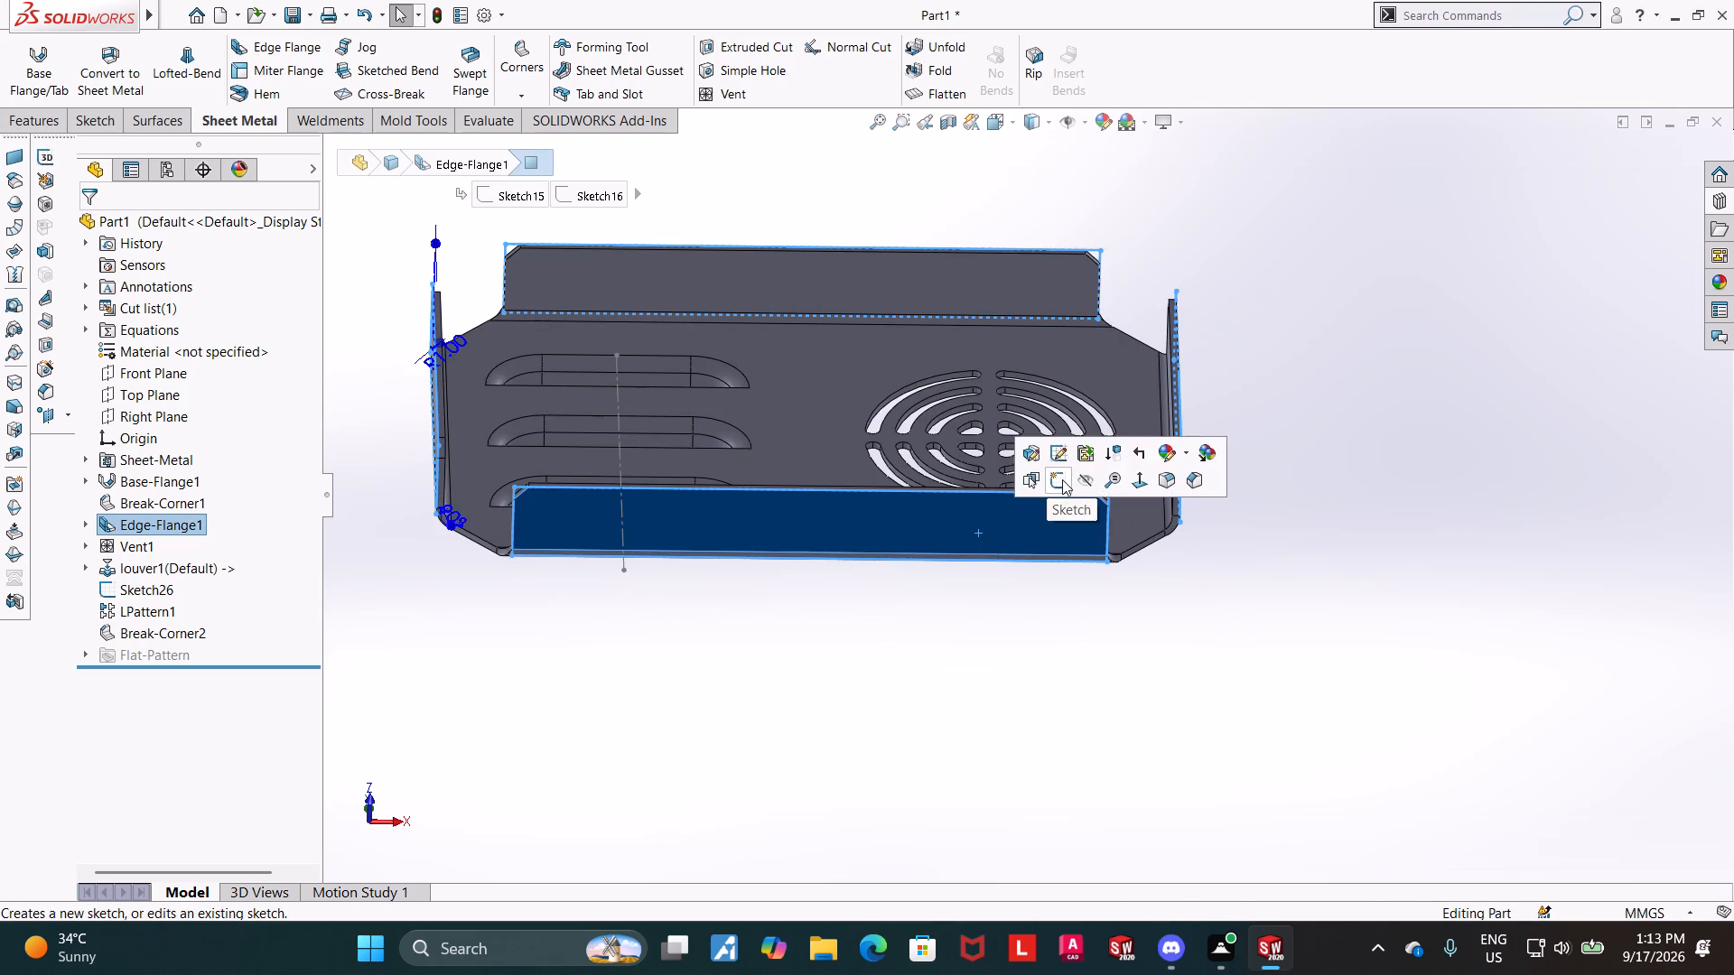
pyautogui.click(1062, 479)
pyautogui.click(147, 671)
pyautogui.click(202, 646)
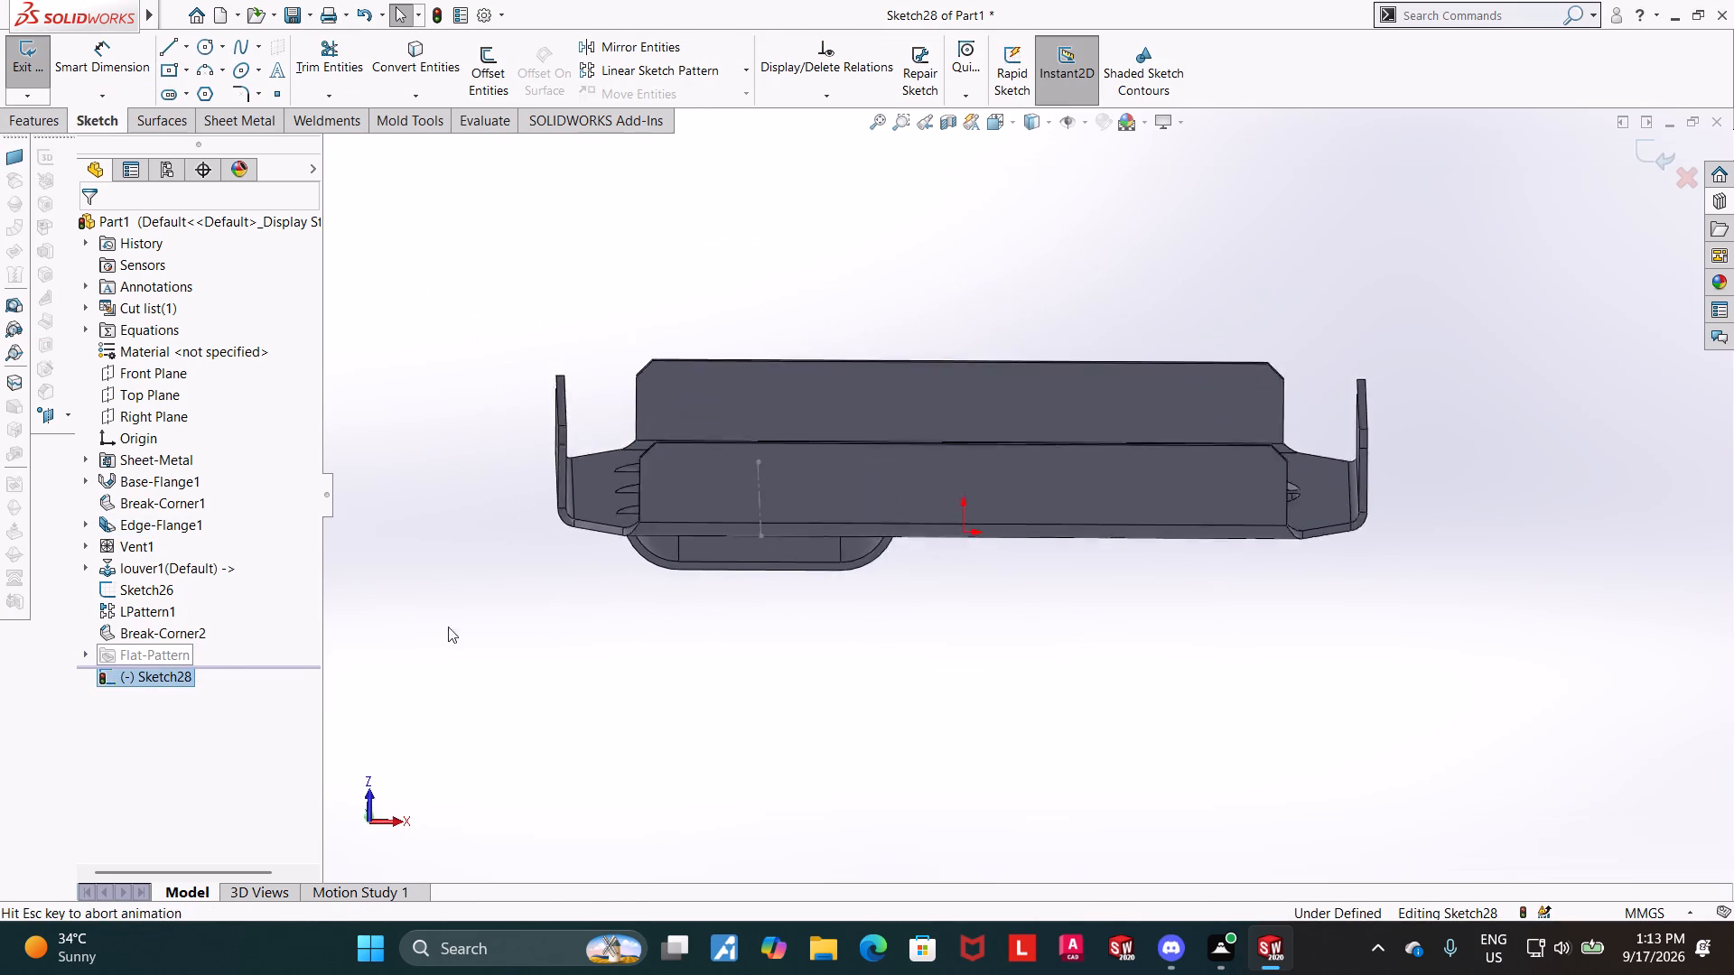
pyautogui.scroll(-1, 1428, 407)
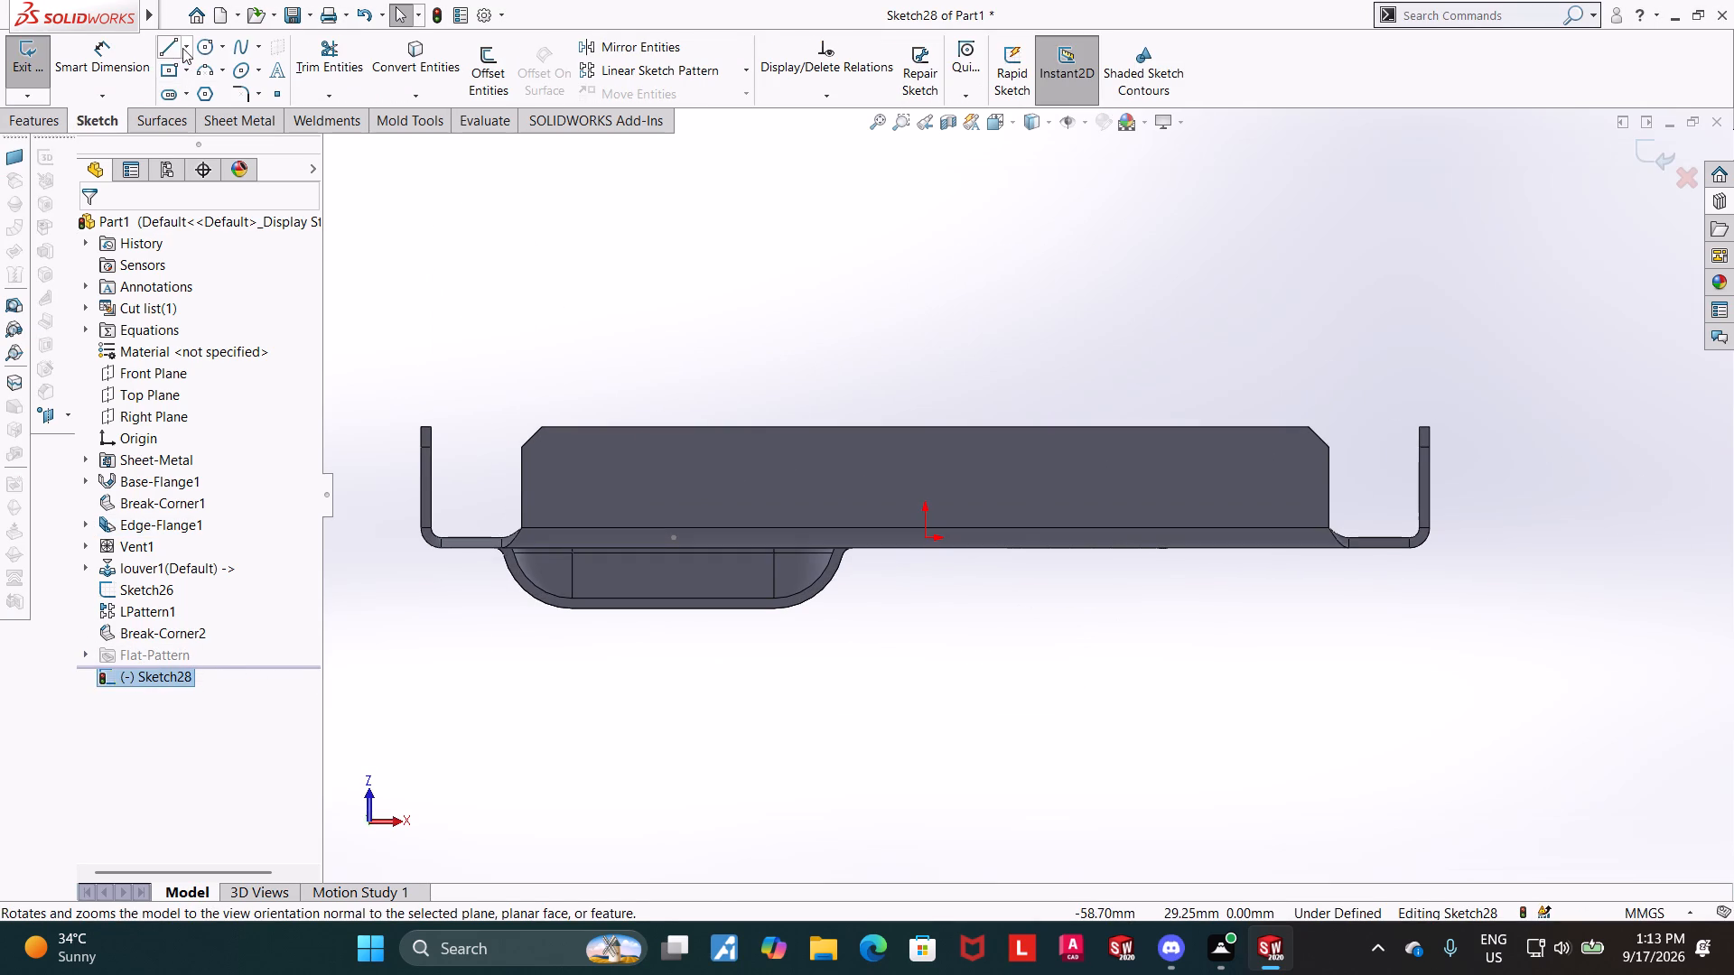
pyautogui.click(186, 49)
pyautogui.press('Escape')
pyautogui.click(210, 46)
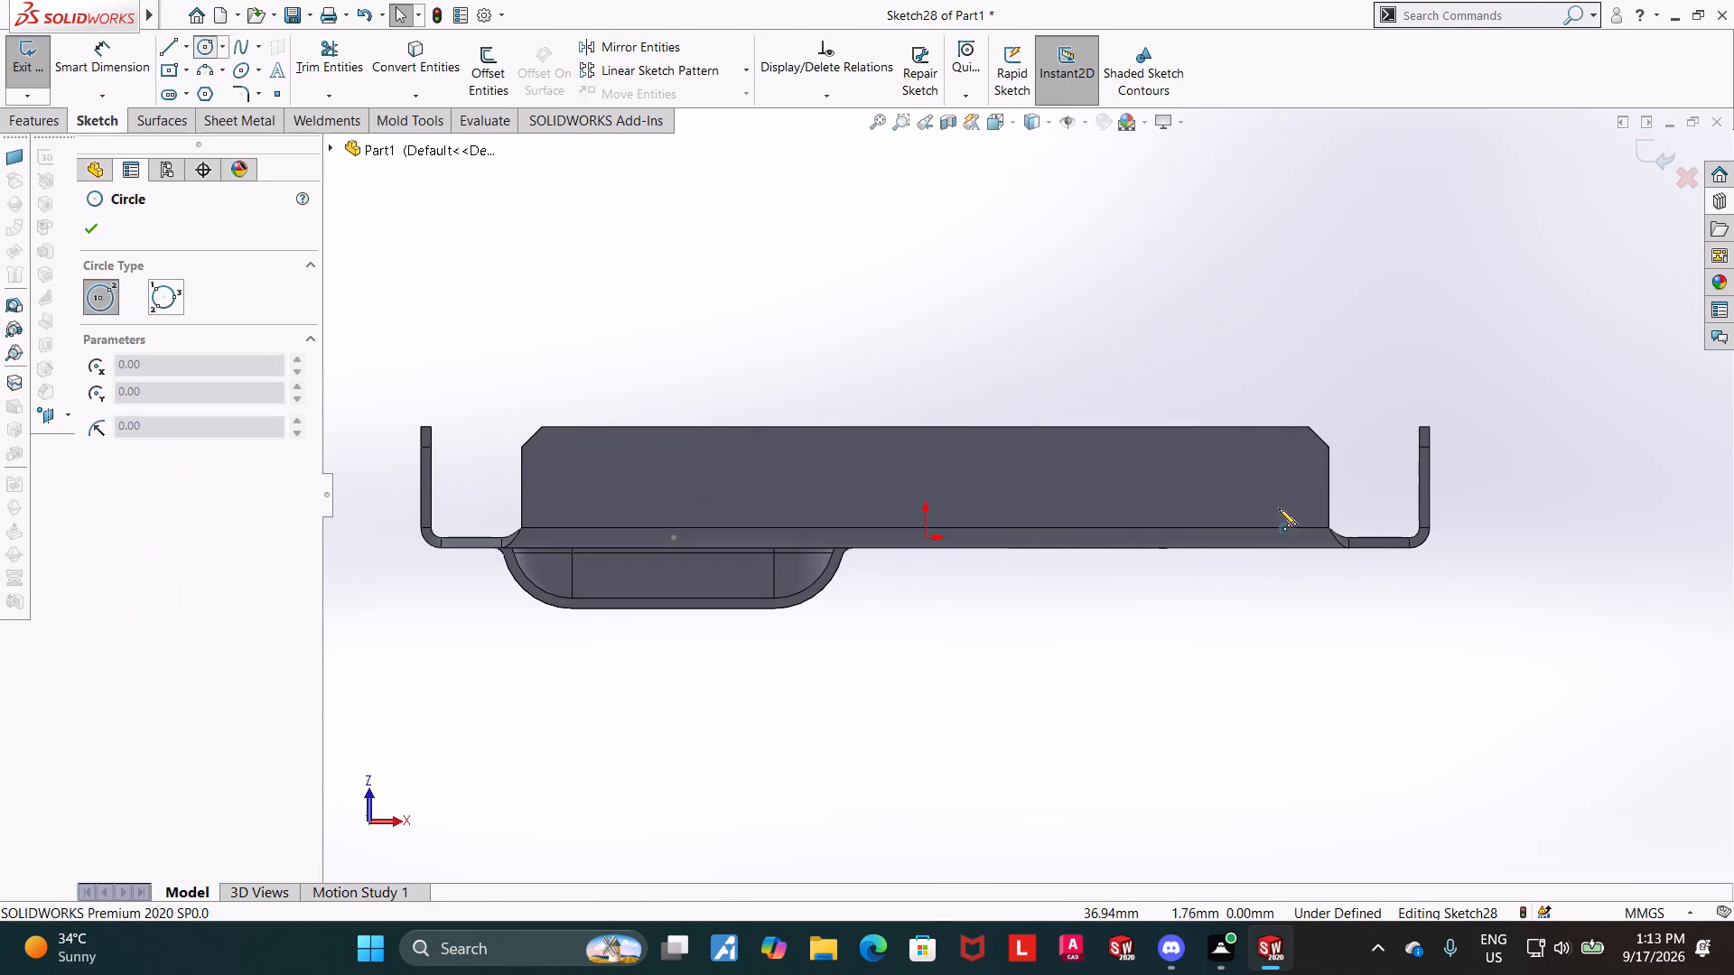
pyautogui.click(1263, 478)
pyautogui.click(1301, 472)
pyautogui.press('Escape')
pyautogui.press('Escape')
# Dimension the flange circle's diameter as 3 mm.
pyautogui.click(77, 62)
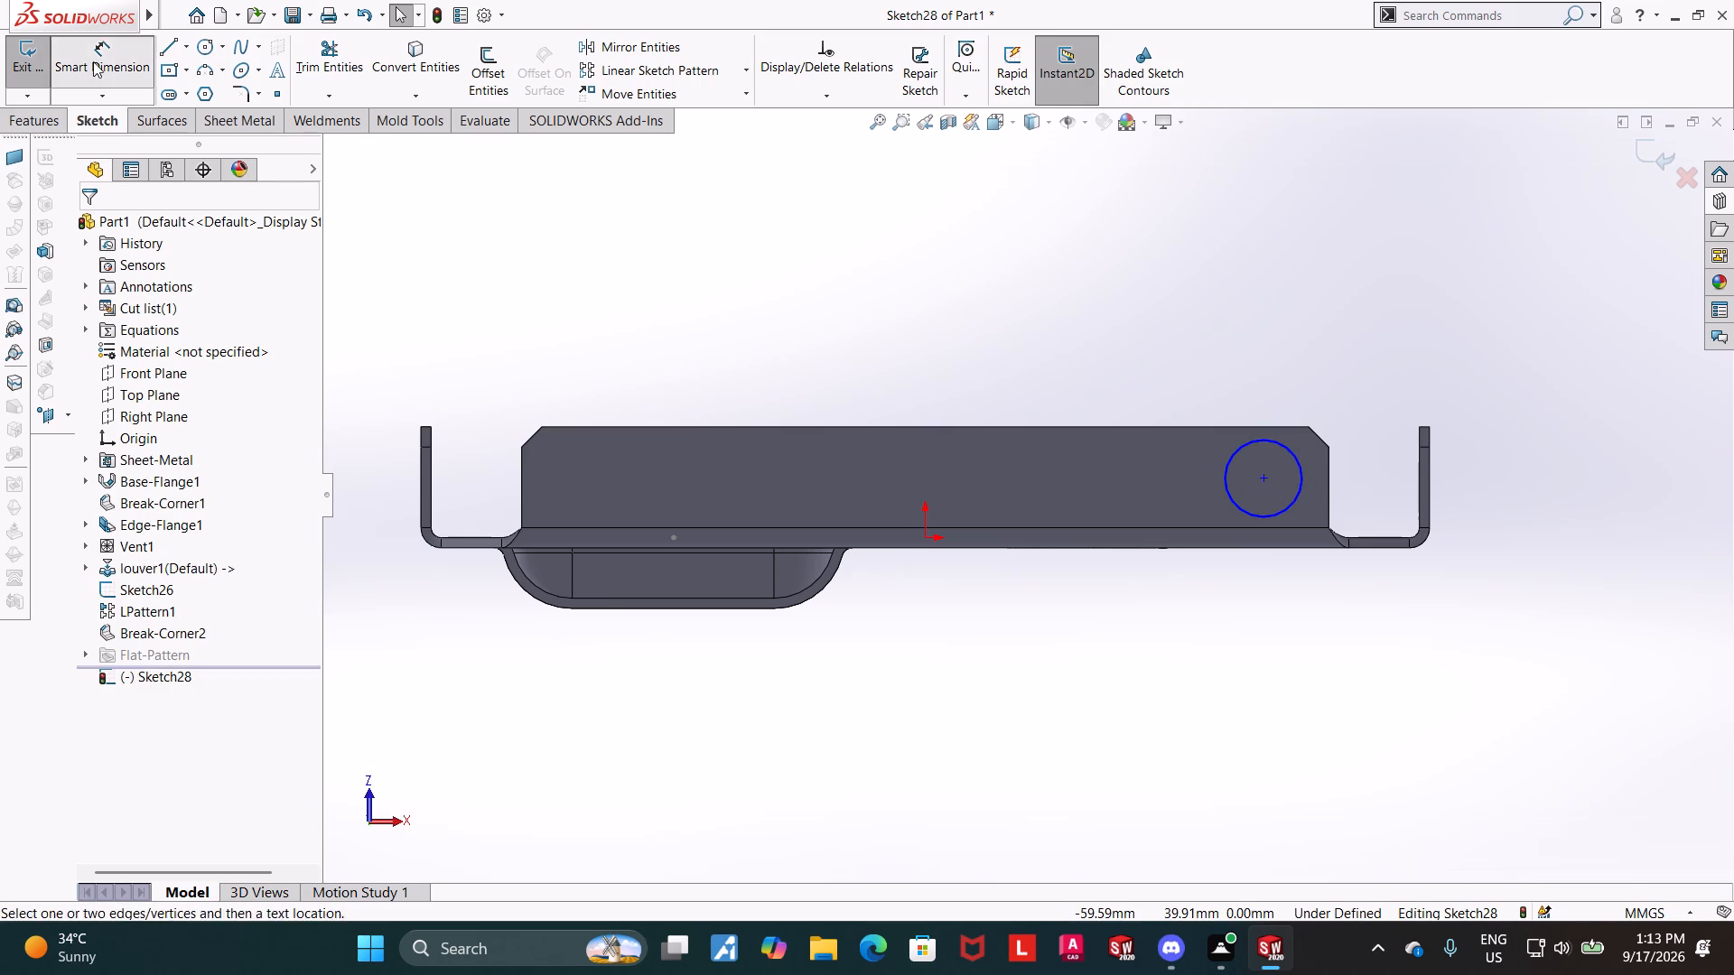
pyautogui.click(1294, 500)
pyautogui.click(1303, 560)
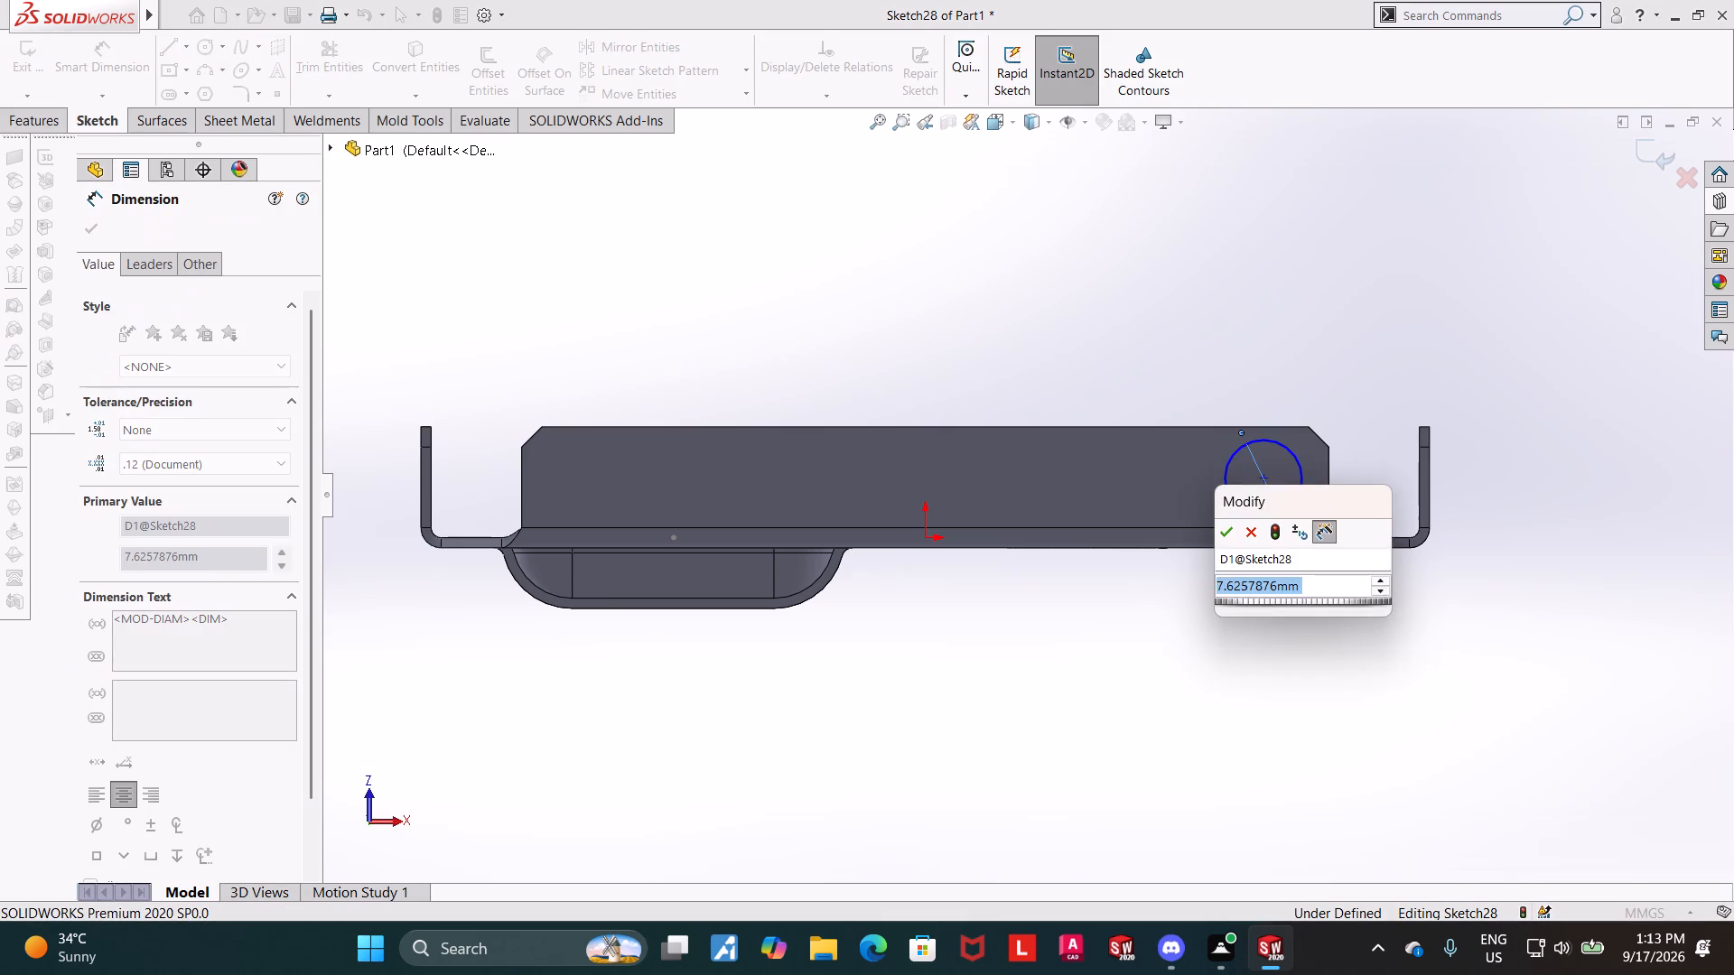
pyautogui.press('3')
pyautogui.press('Return')
pyautogui.press('Escape')
pyautogui.press('Escape')
# Dimension the circle's centre 5 mm from the flange's adjacent vertical end edge.
pyautogui.click(126, 48)
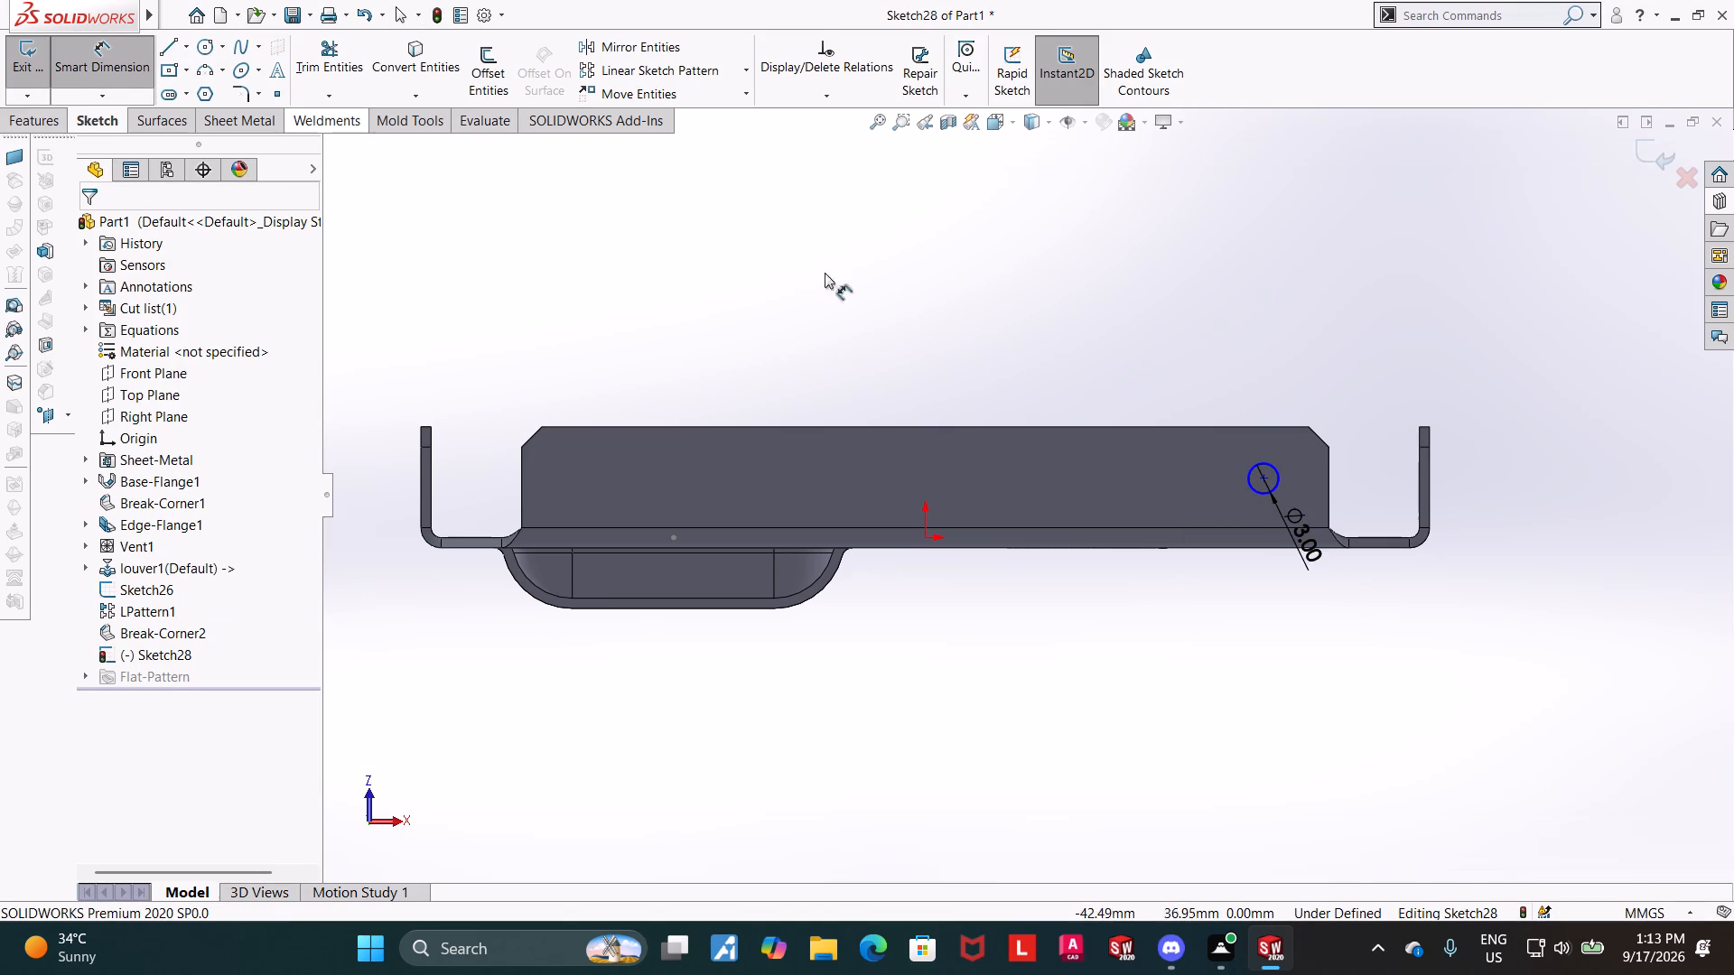
pyautogui.scroll(-4, 1114, 395)
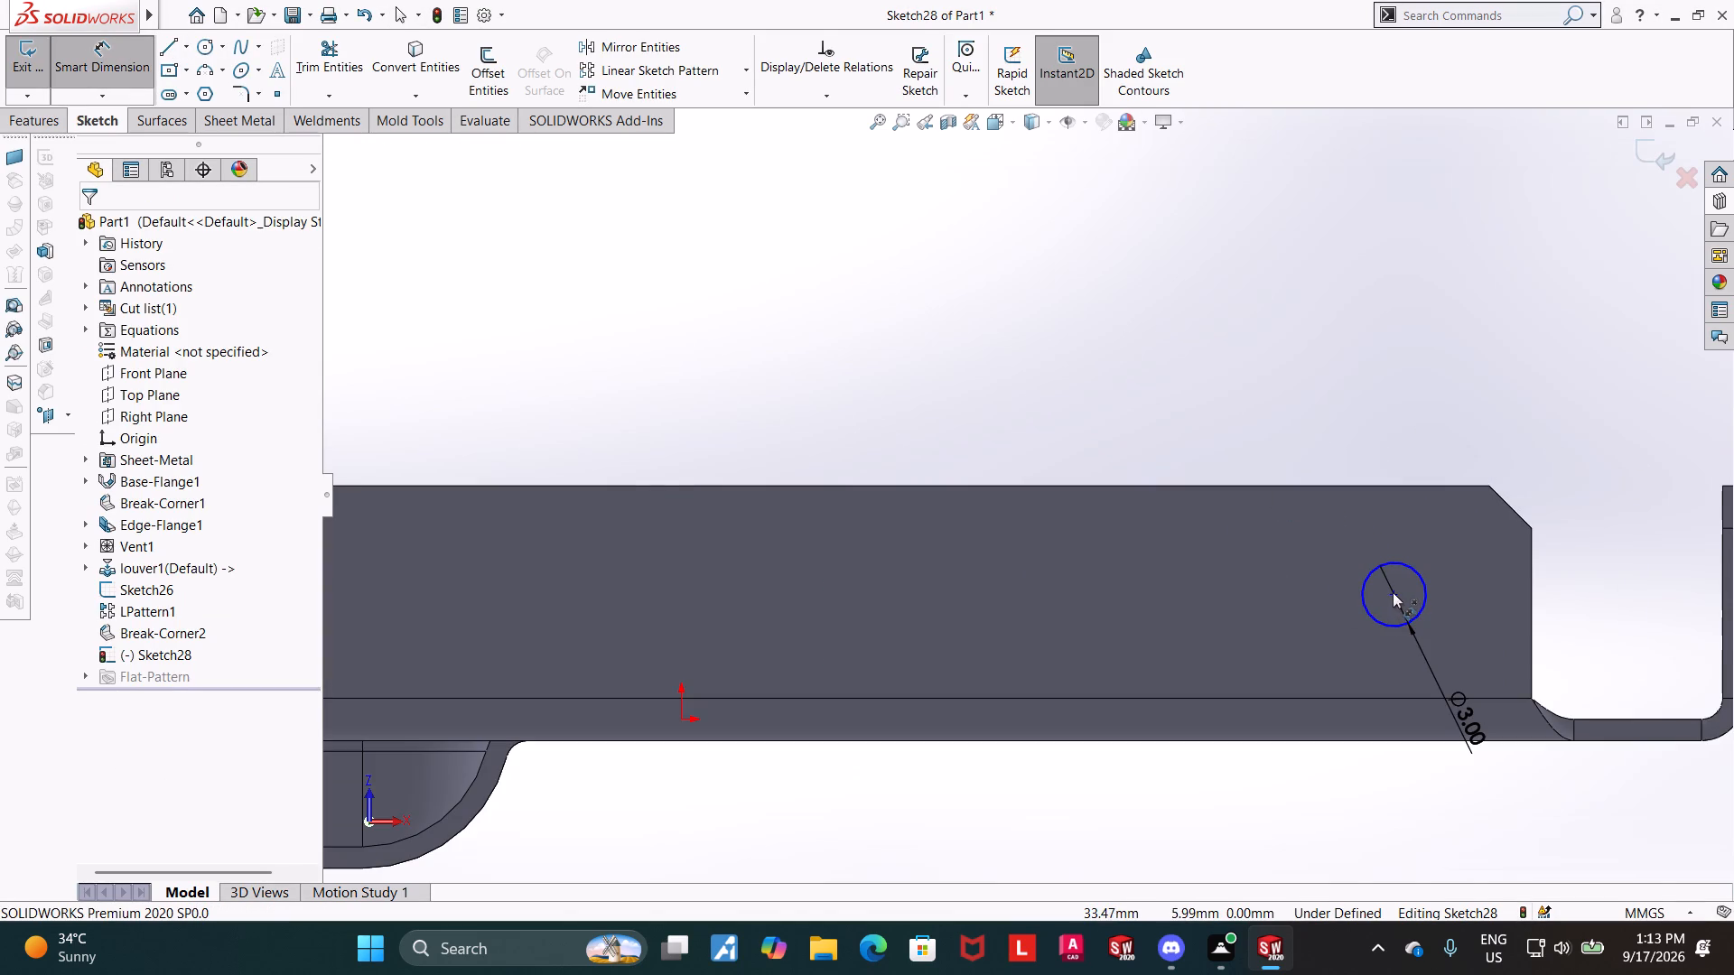
pyautogui.press('Escape')
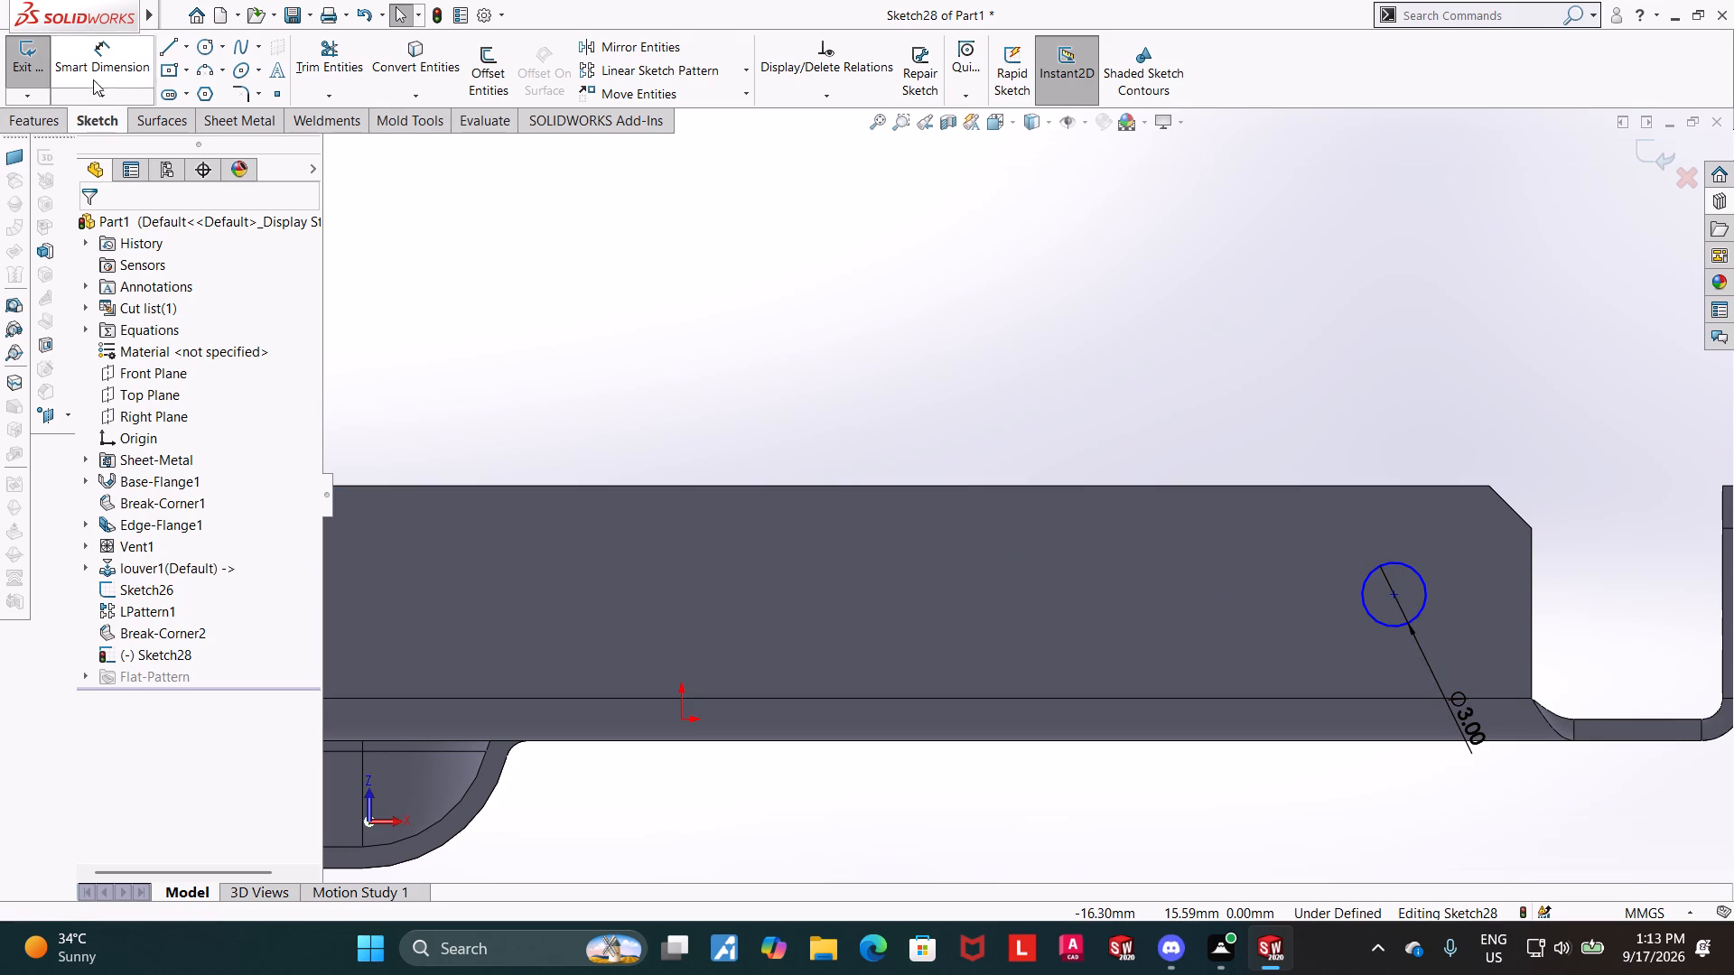
pyautogui.click(94, 75)
pyautogui.click(1394, 596)
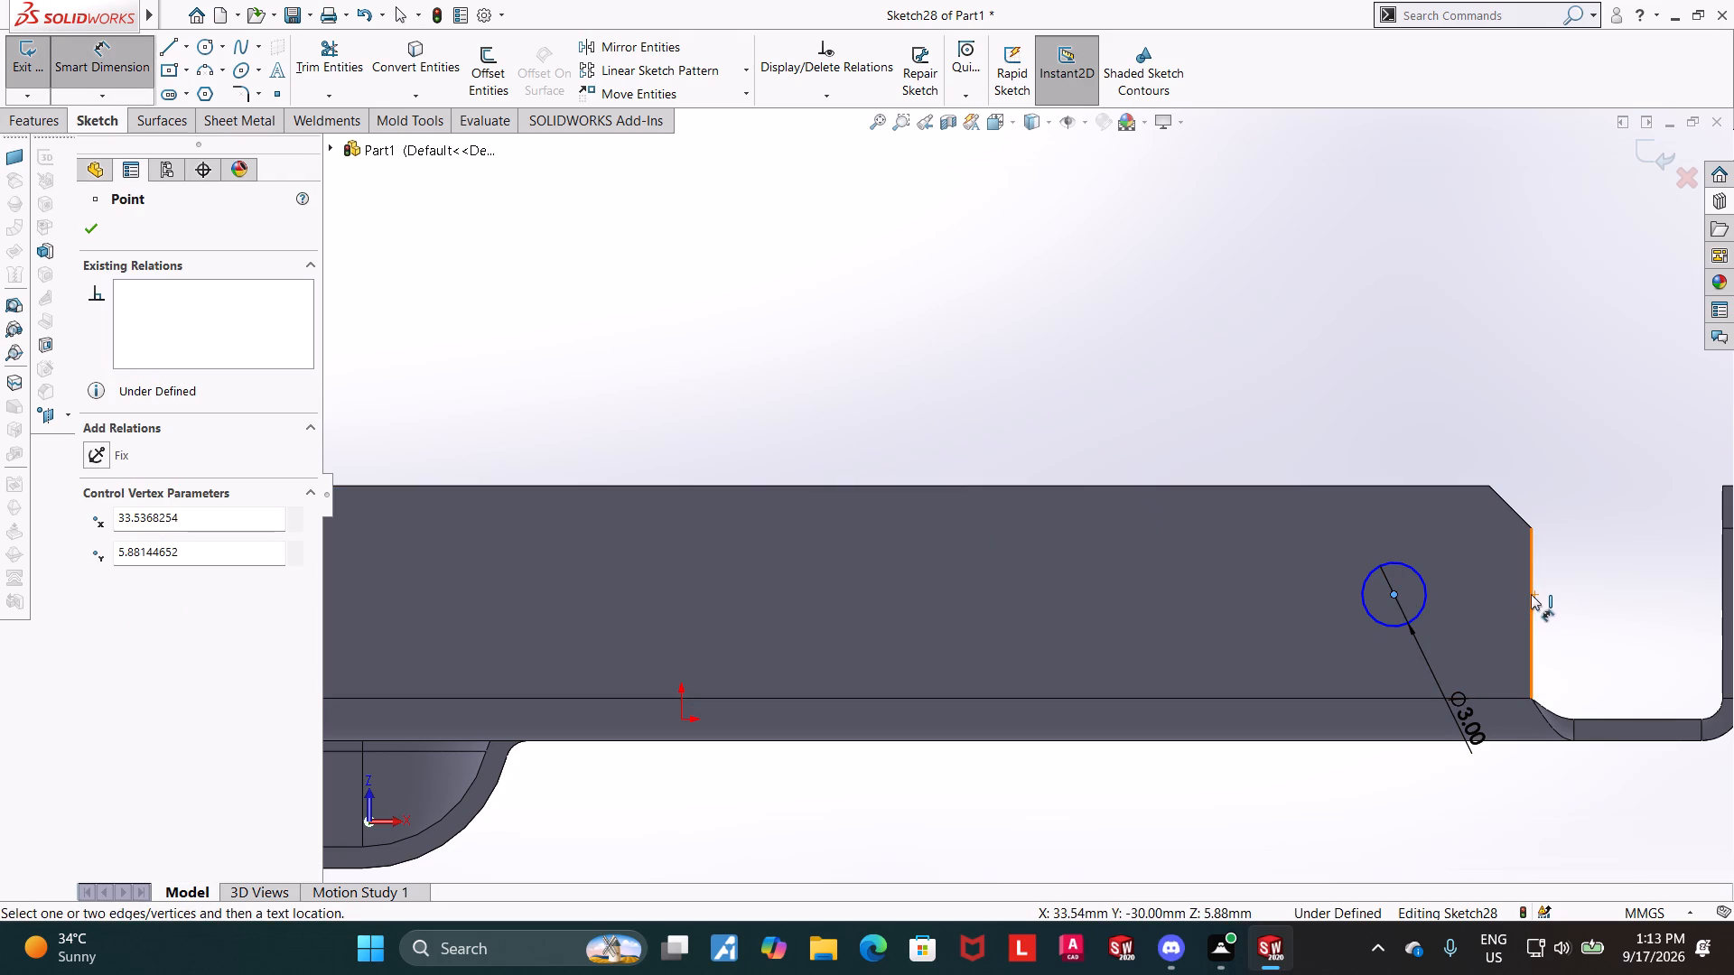
pyautogui.click(1531, 594)
pyautogui.doubleClick(1461, 398)
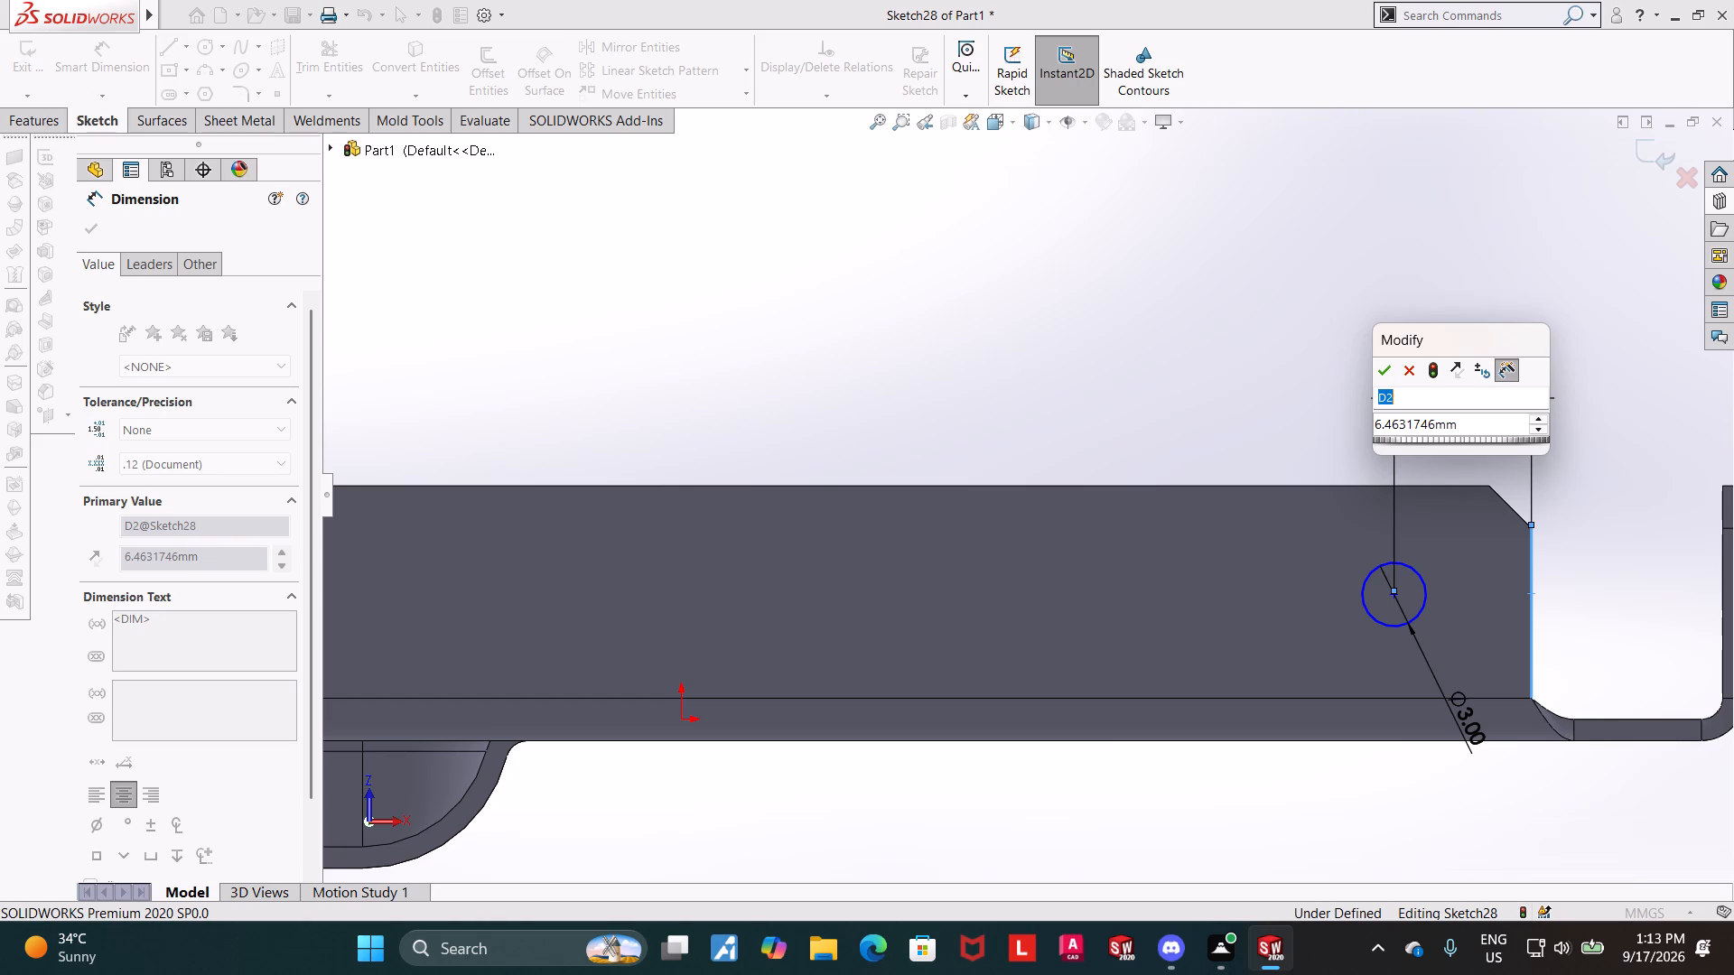
pyautogui.press('5')
pyautogui.press('Return')
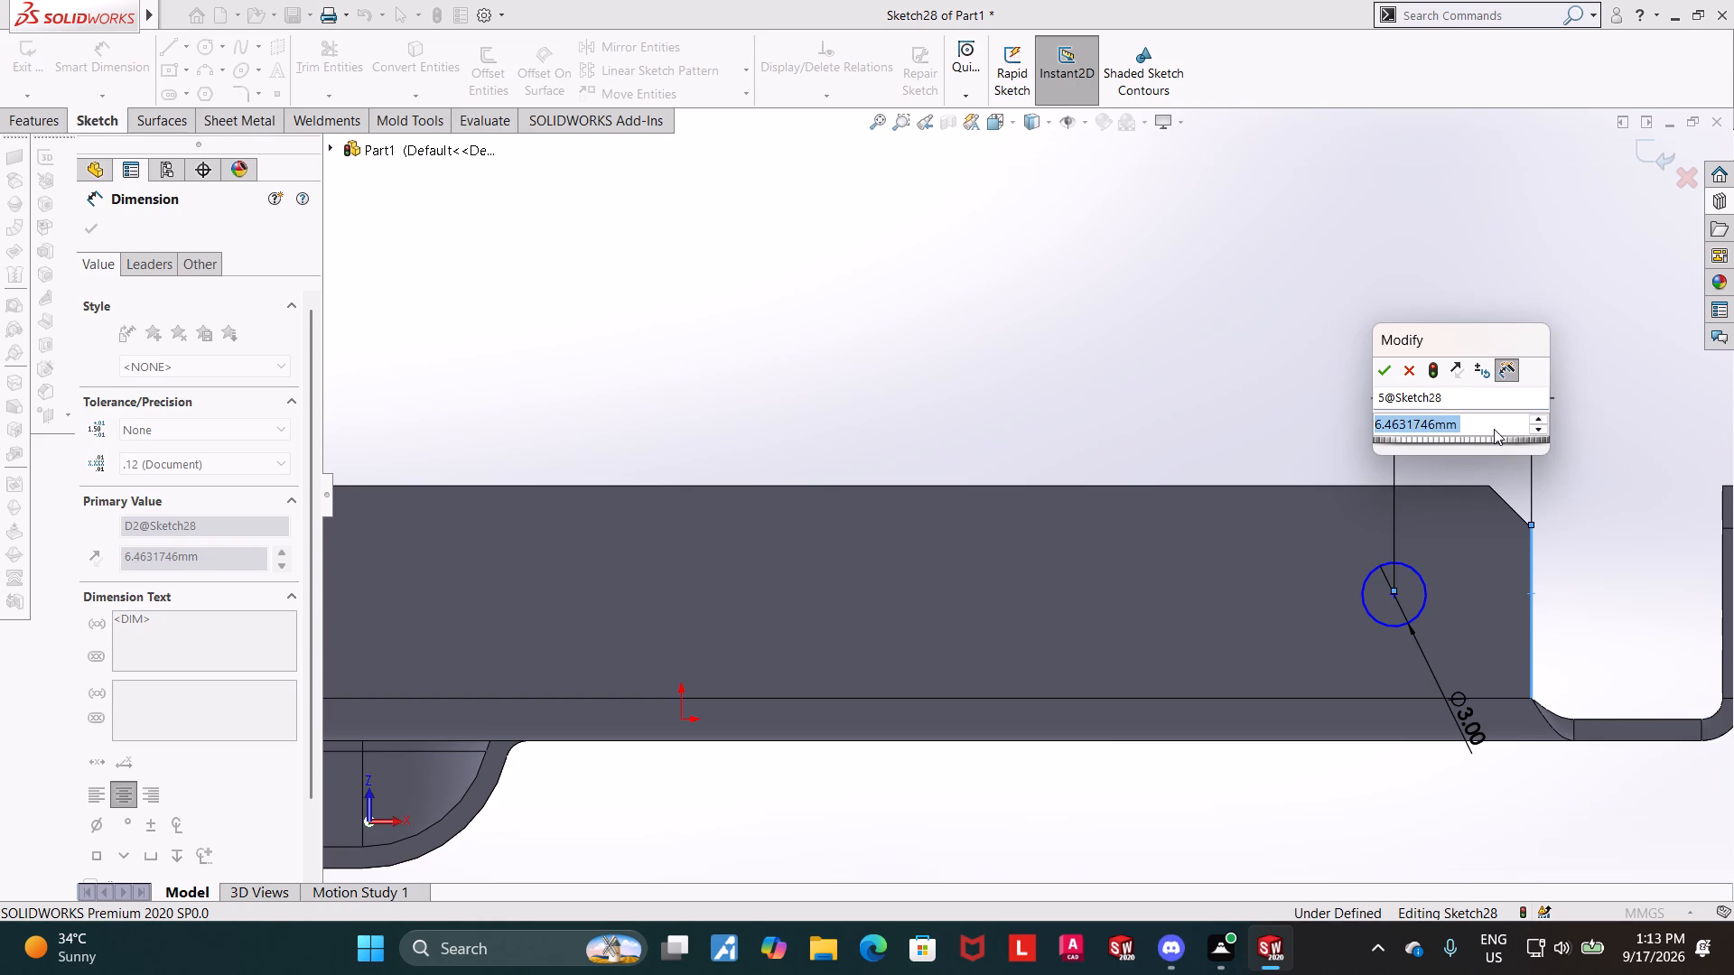
pyautogui.press('5')
pyautogui.press('Return')
pyautogui.press('Escape')
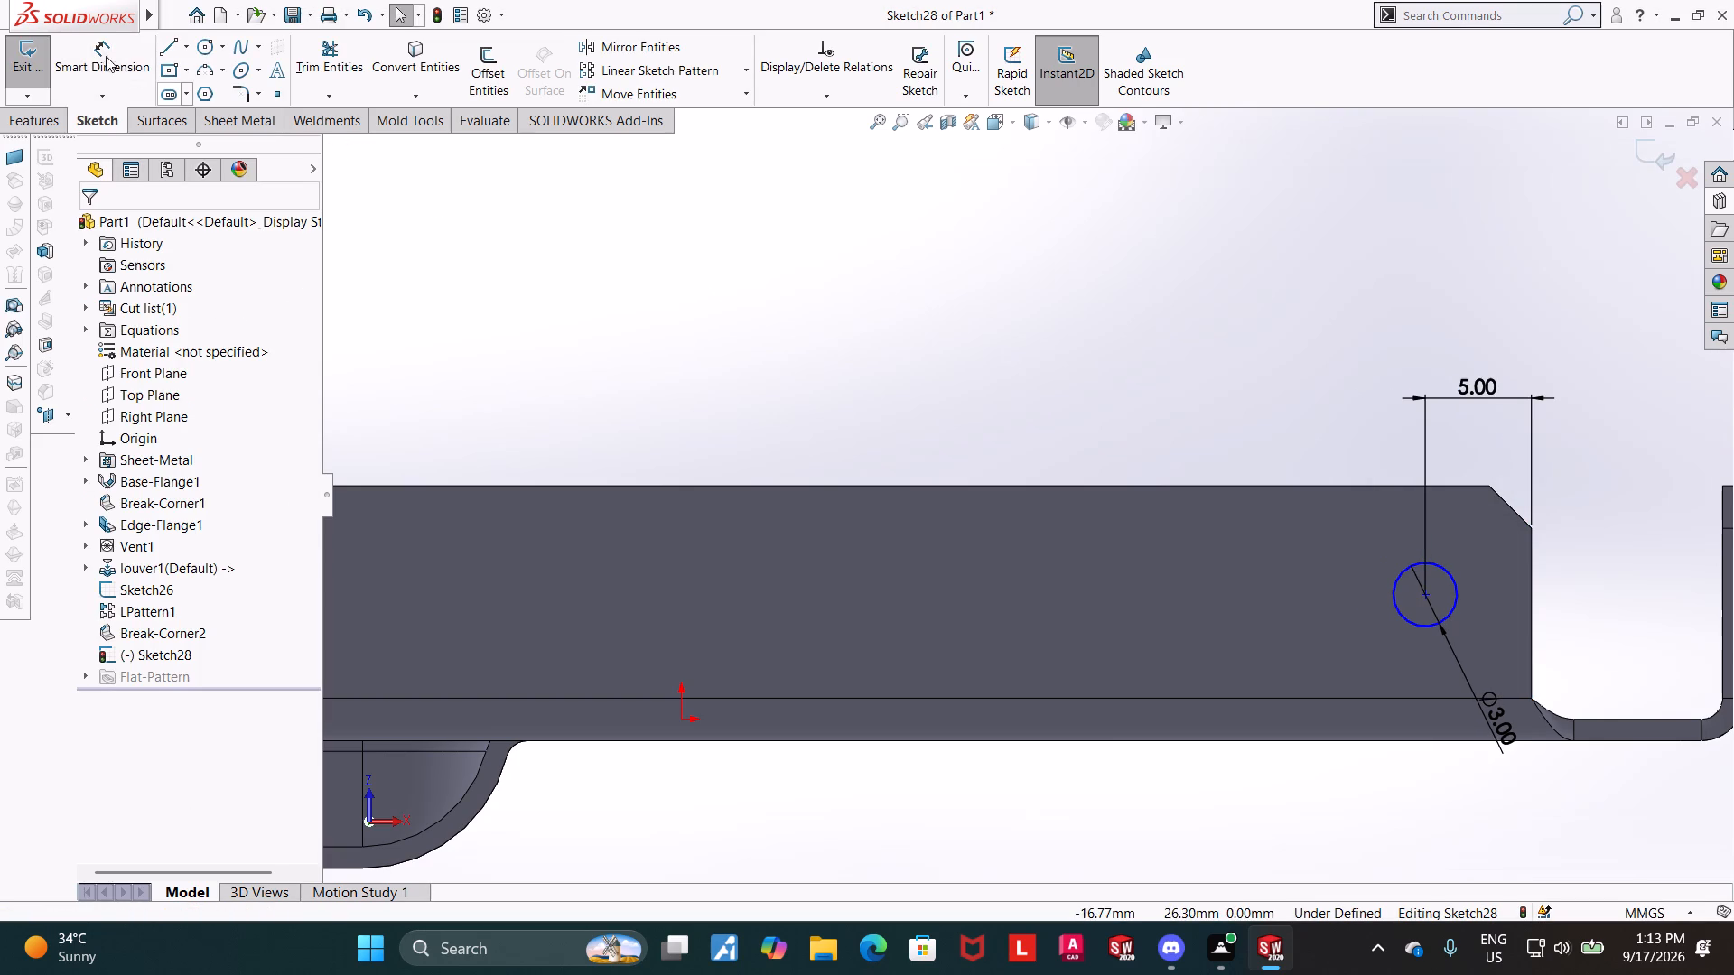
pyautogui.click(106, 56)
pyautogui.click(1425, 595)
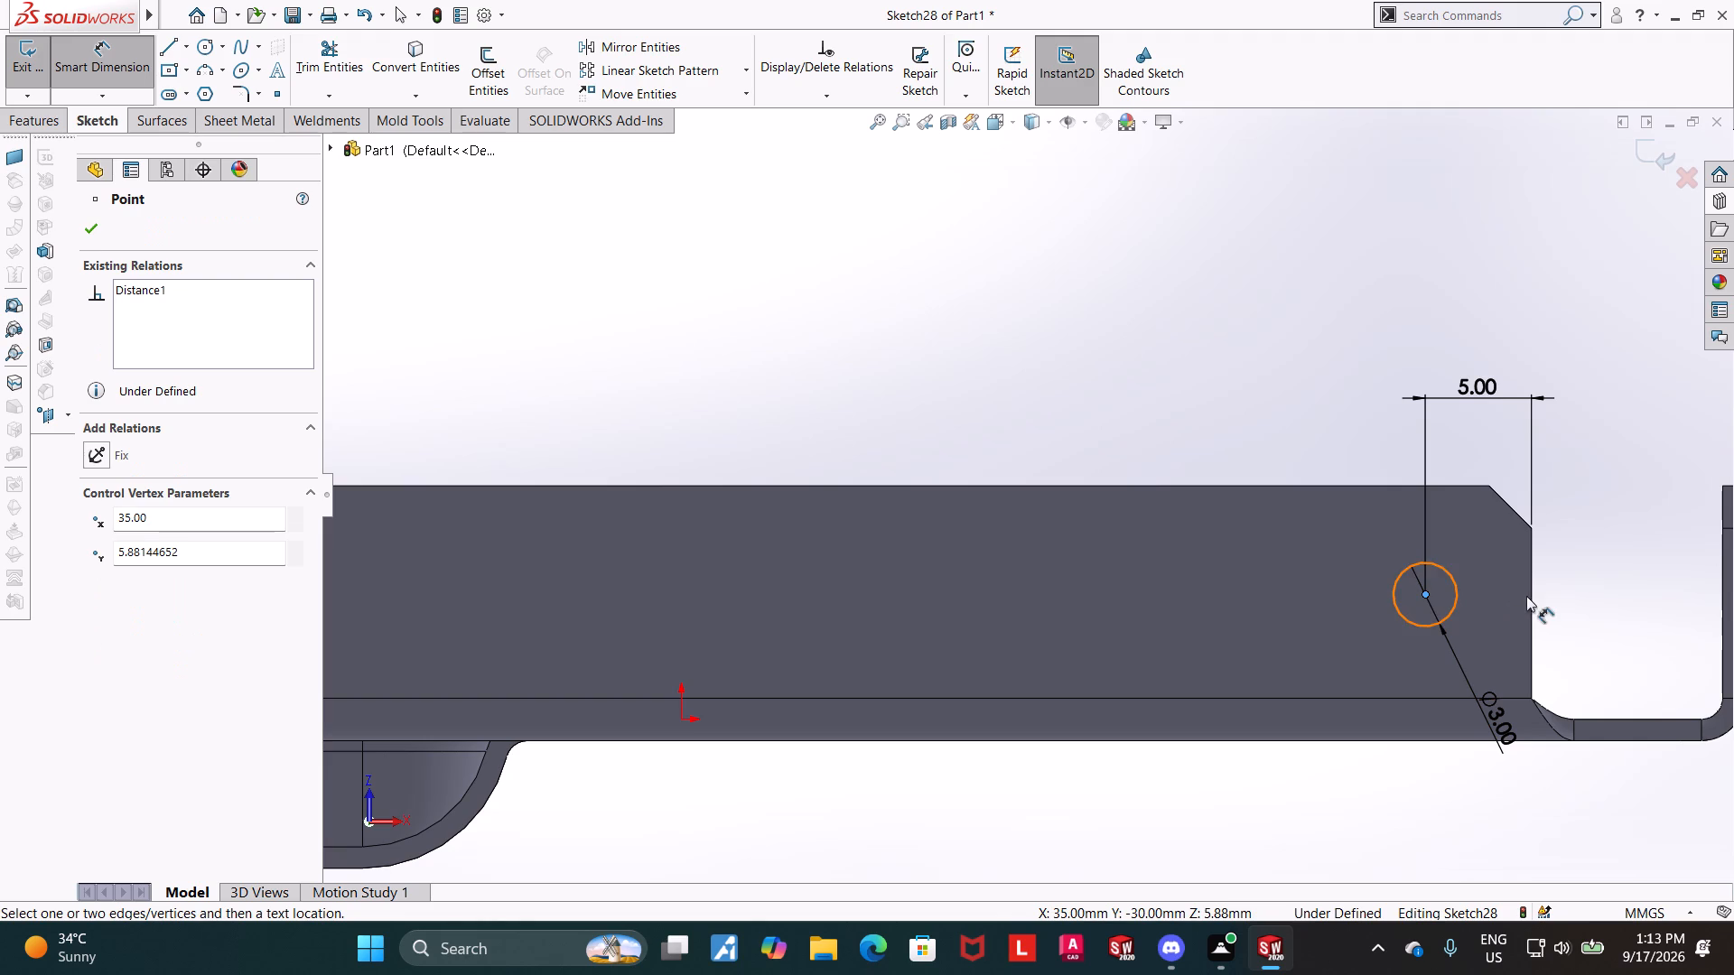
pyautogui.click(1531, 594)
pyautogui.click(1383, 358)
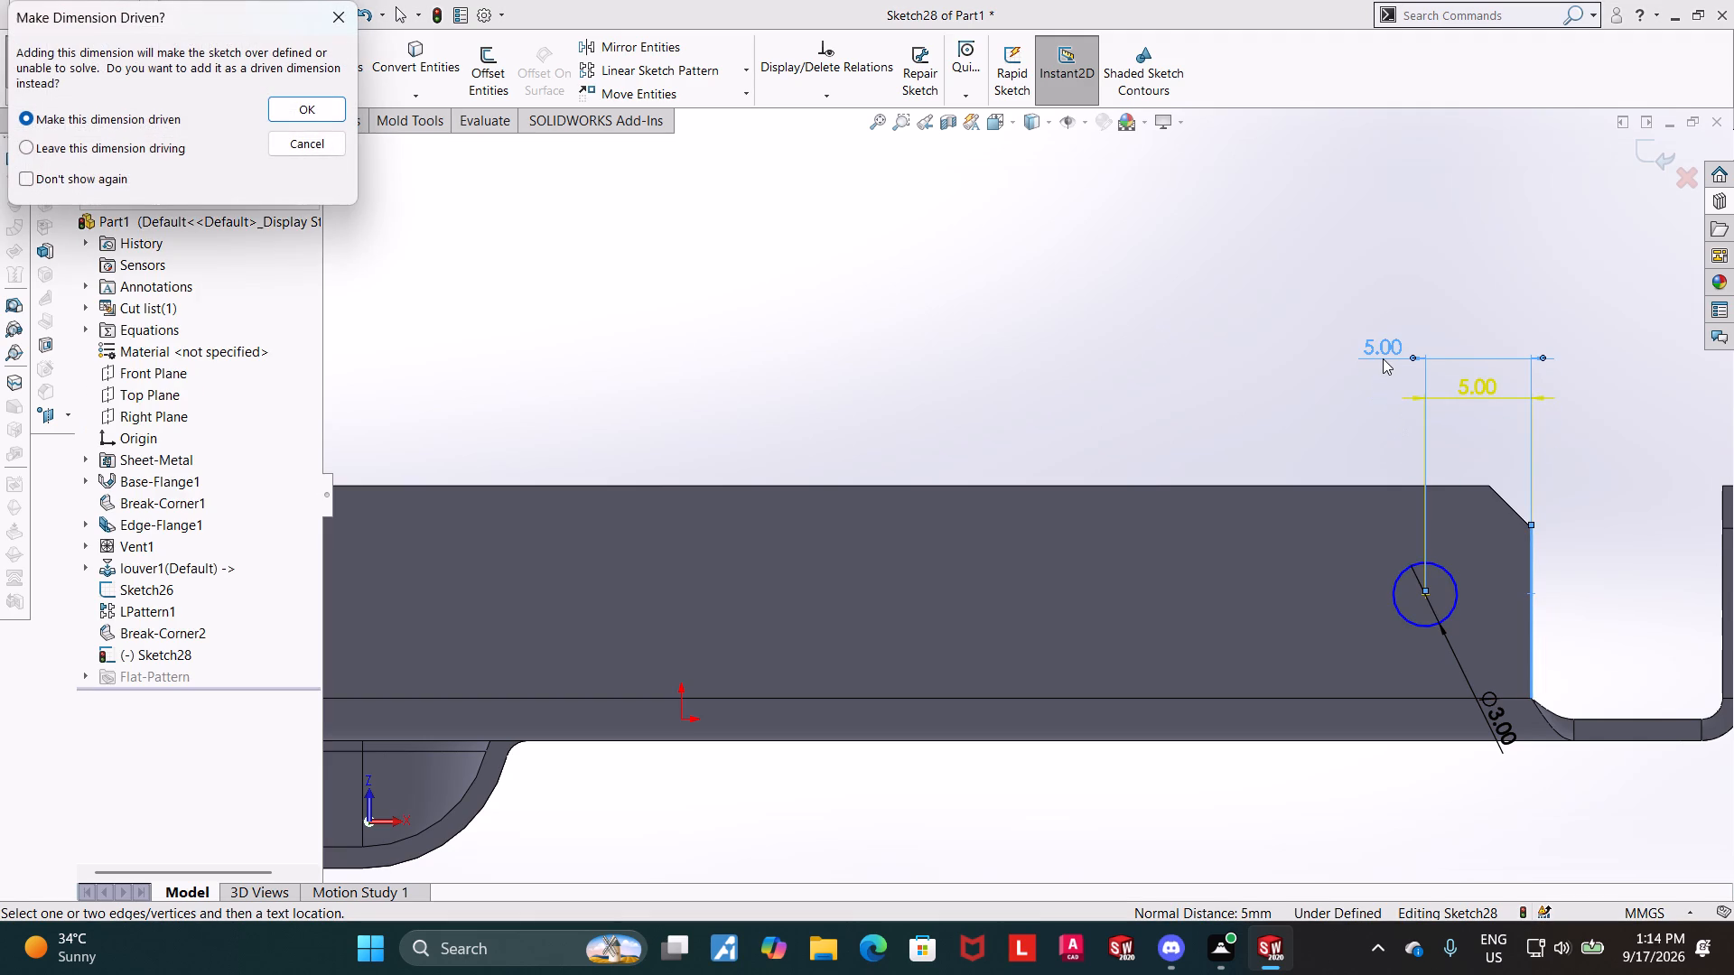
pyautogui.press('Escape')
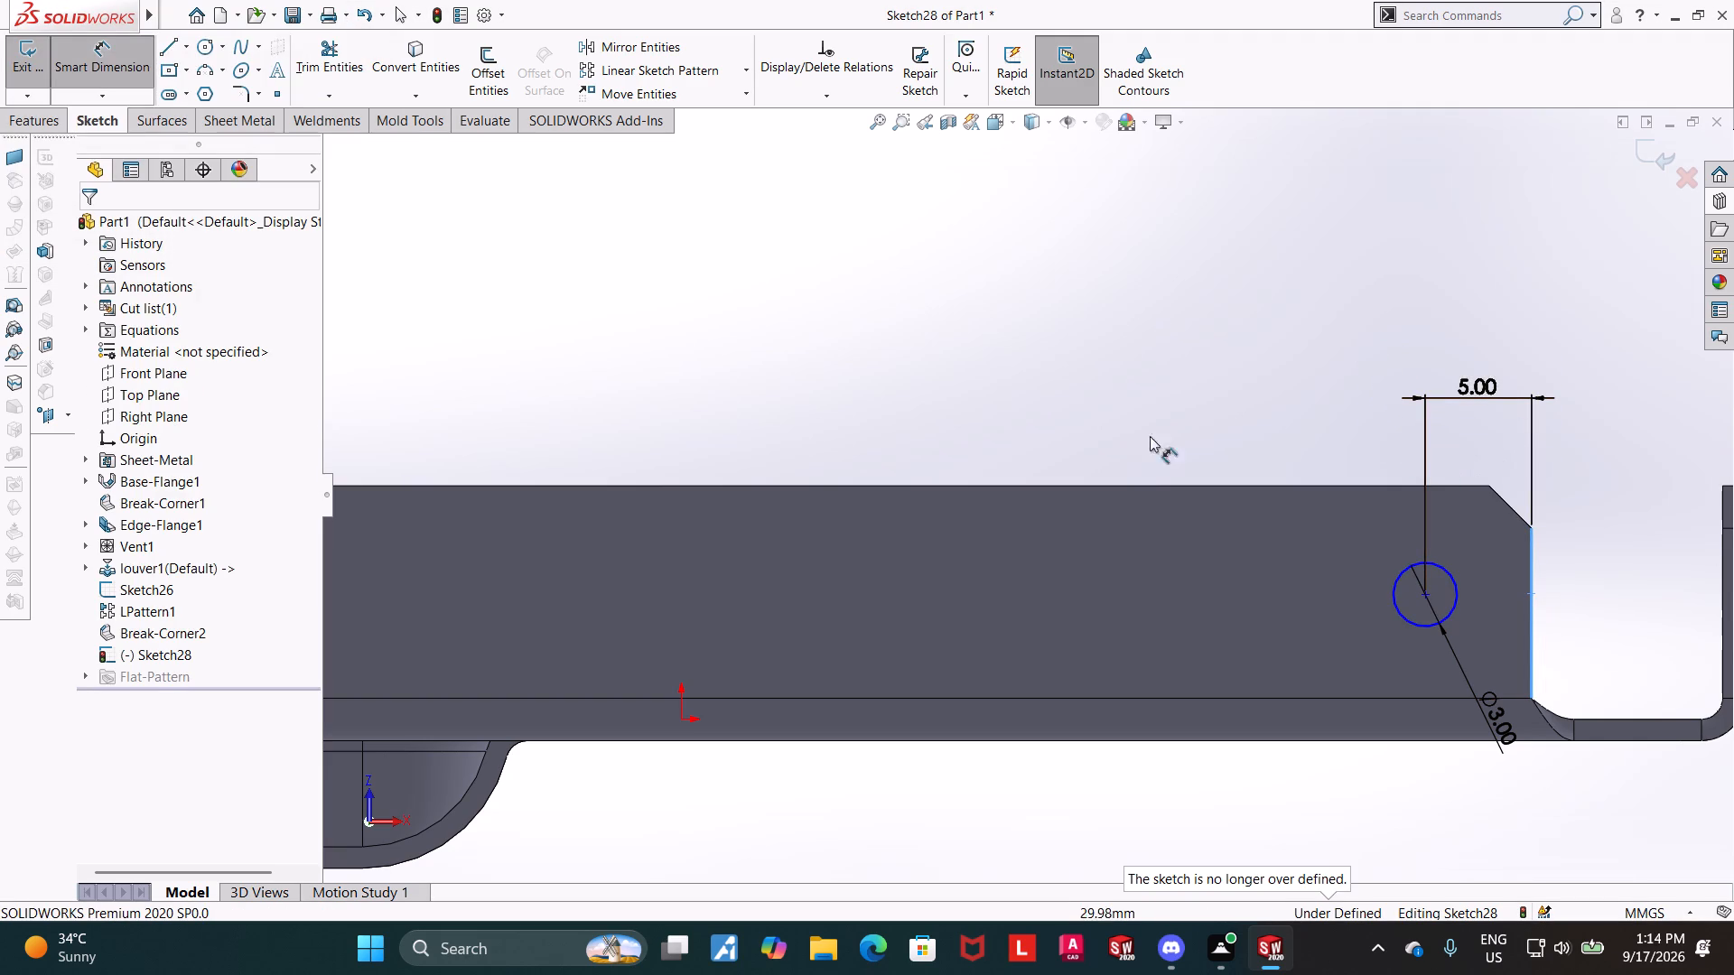
# Dimension the circle's centre 7 mm below the flange's free upper edge.
pyautogui.click(1424, 595)
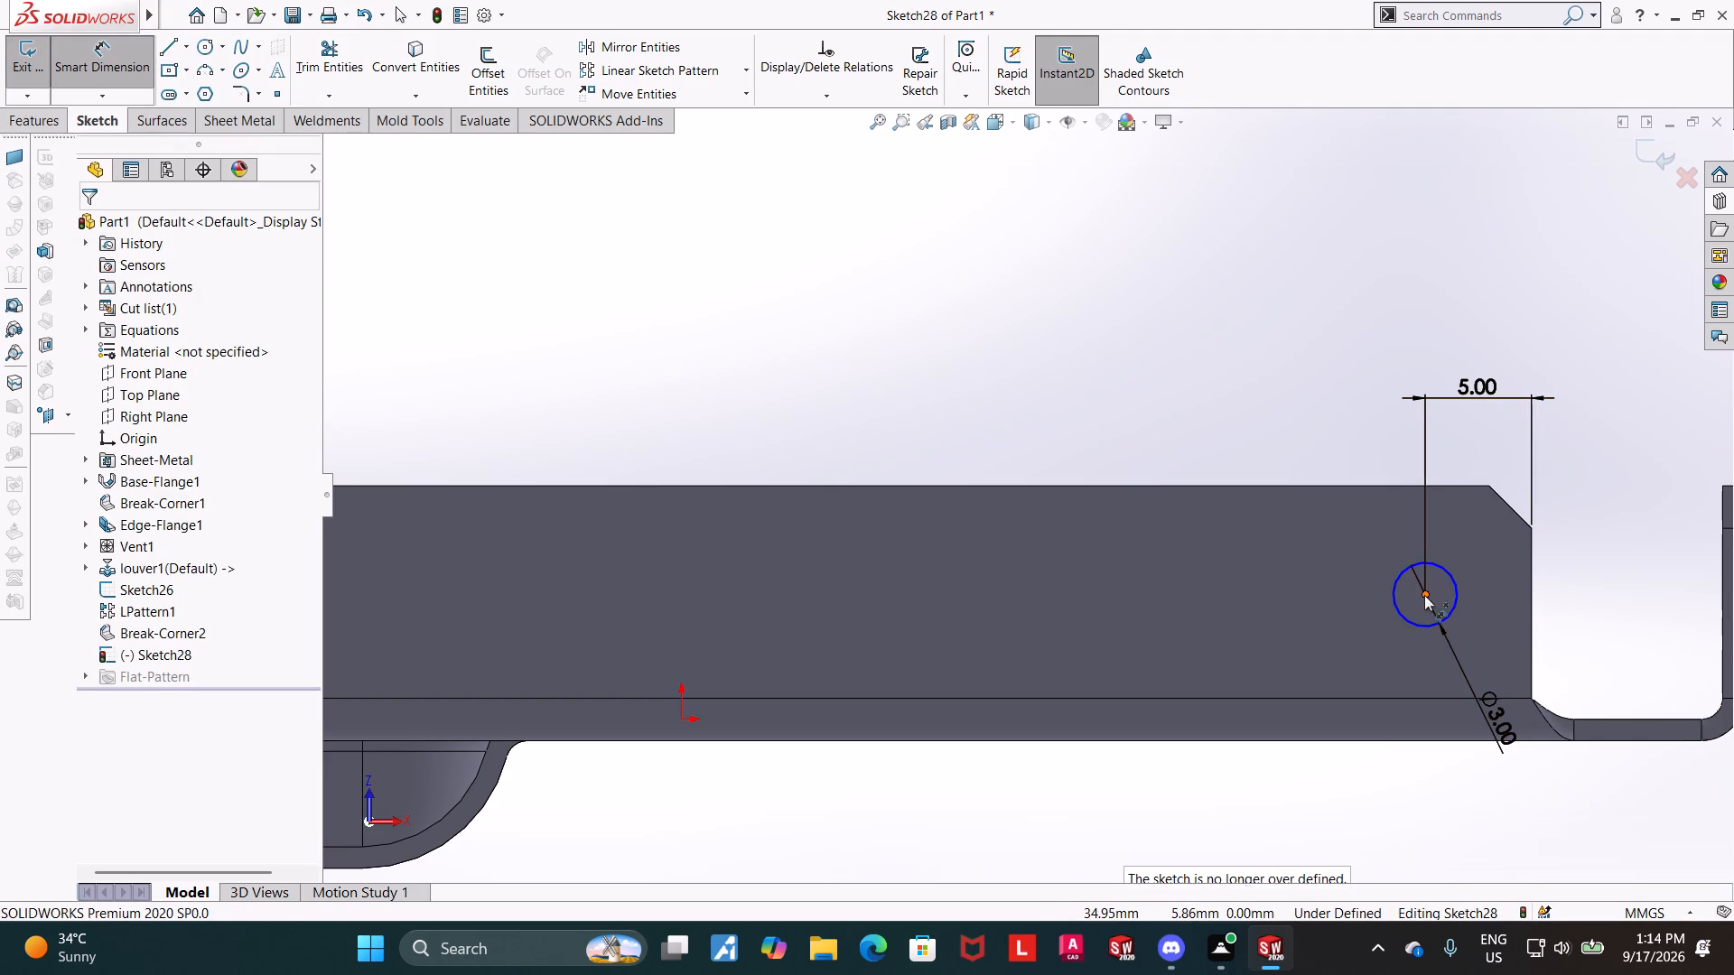
pyautogui.click(1362, 487)
pyautogui.click(1592, 583)
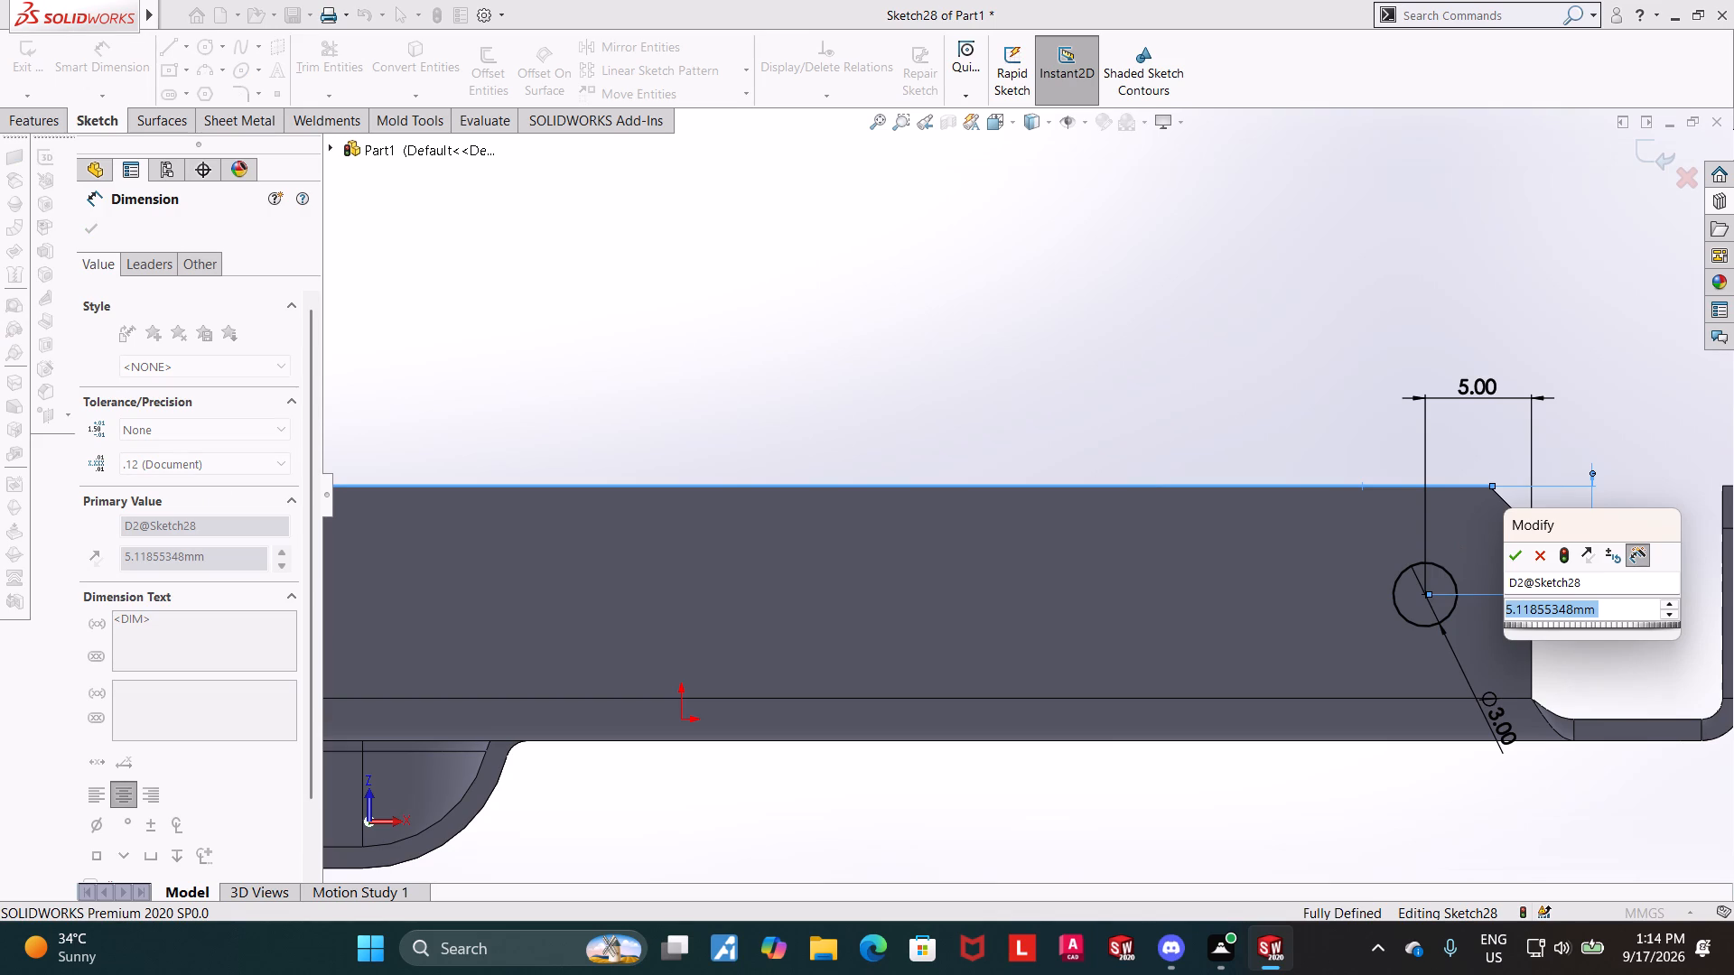
pyautogui.press('7')
pyautogui.press('Return')
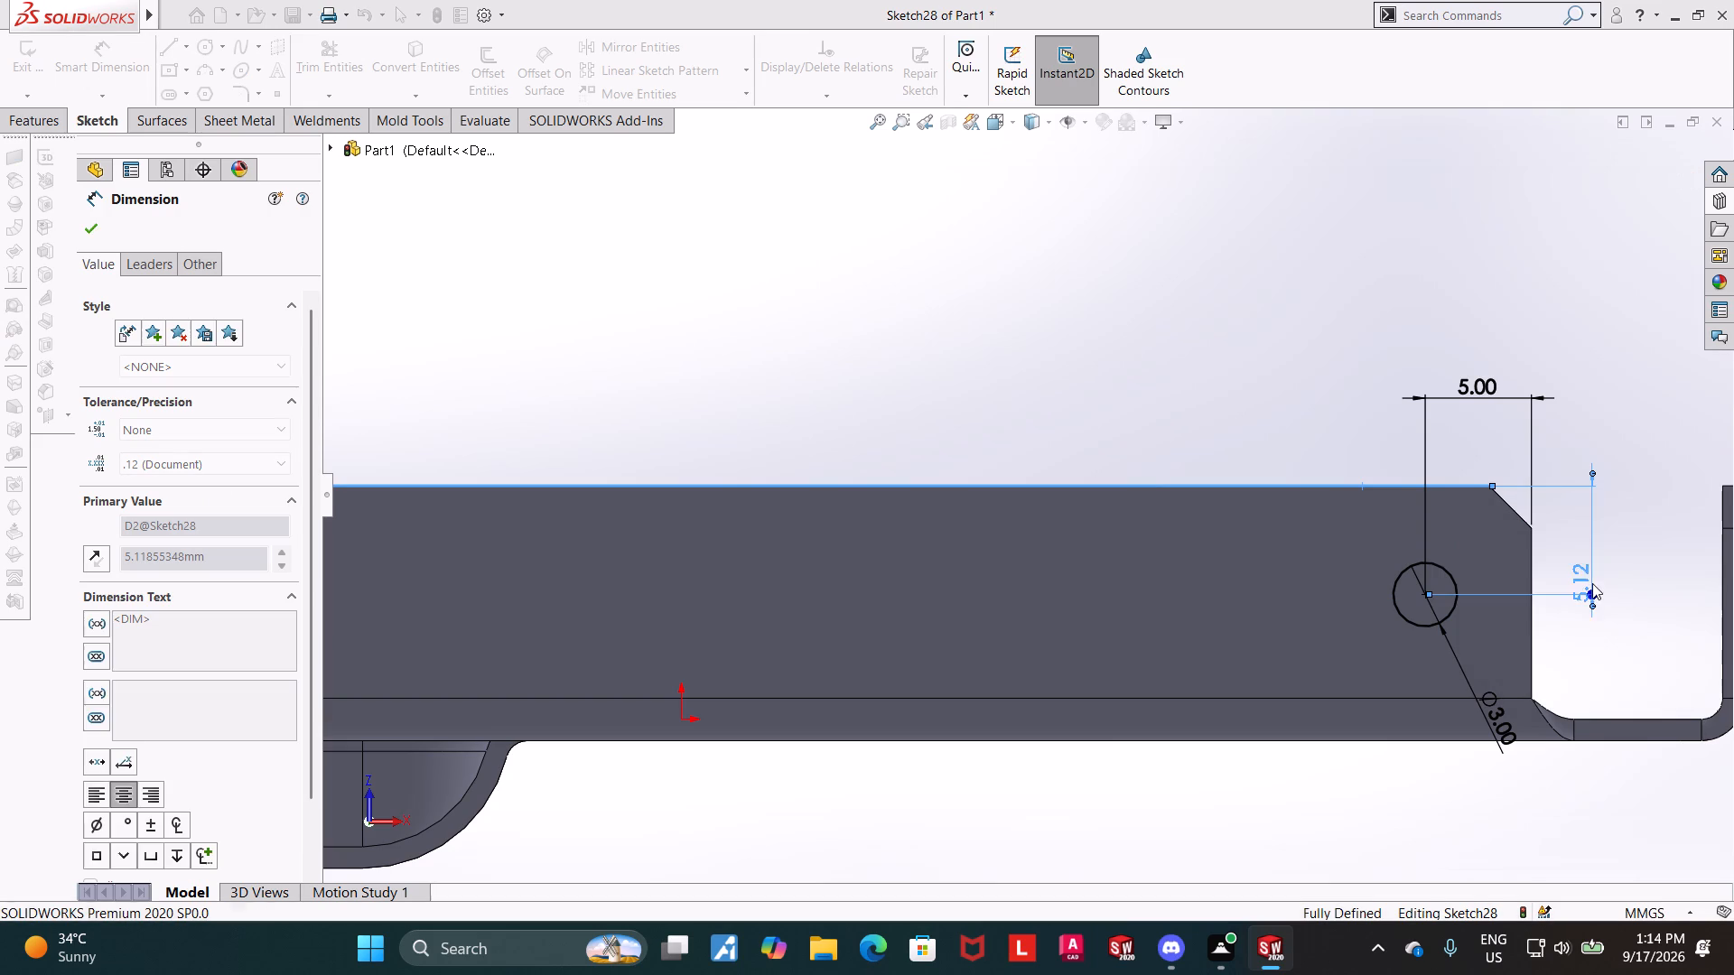
pyautogui.press('Escape')
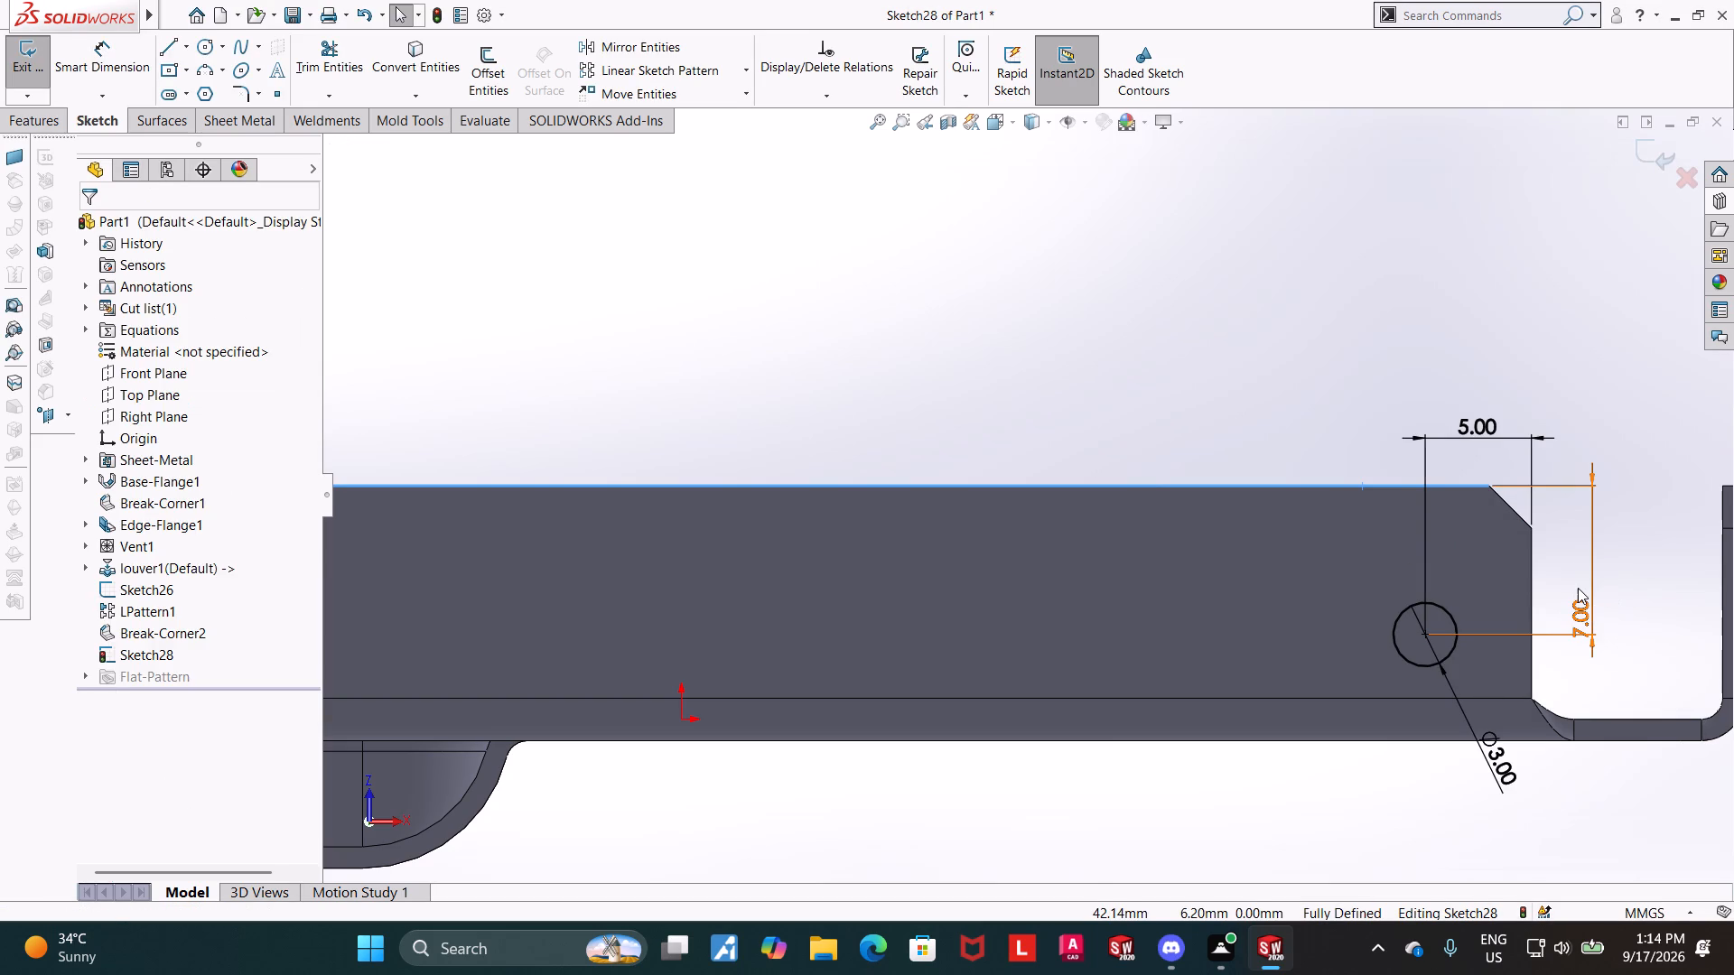
# Set the circle centre's distance below the flange's free upper edge to 5 mm.
pyautogui.doubleClick(1574, 603)
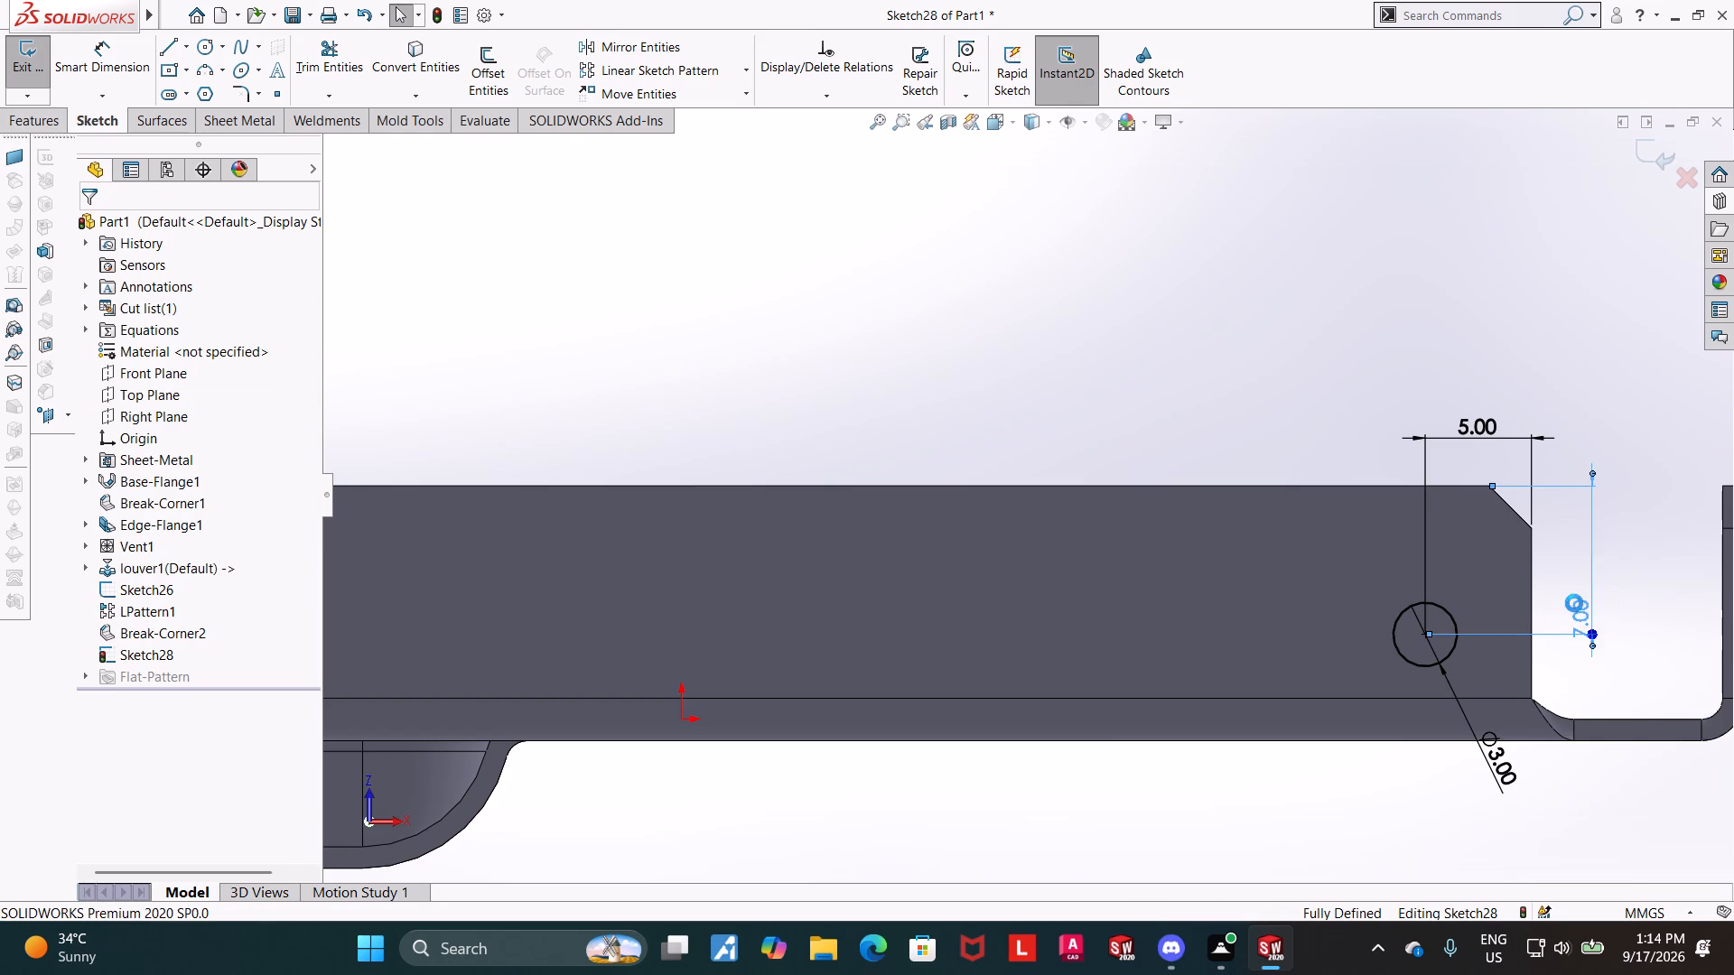
pyautogui.press('5')
pyautogui.press('Return')
pyautogui.press('Escape')
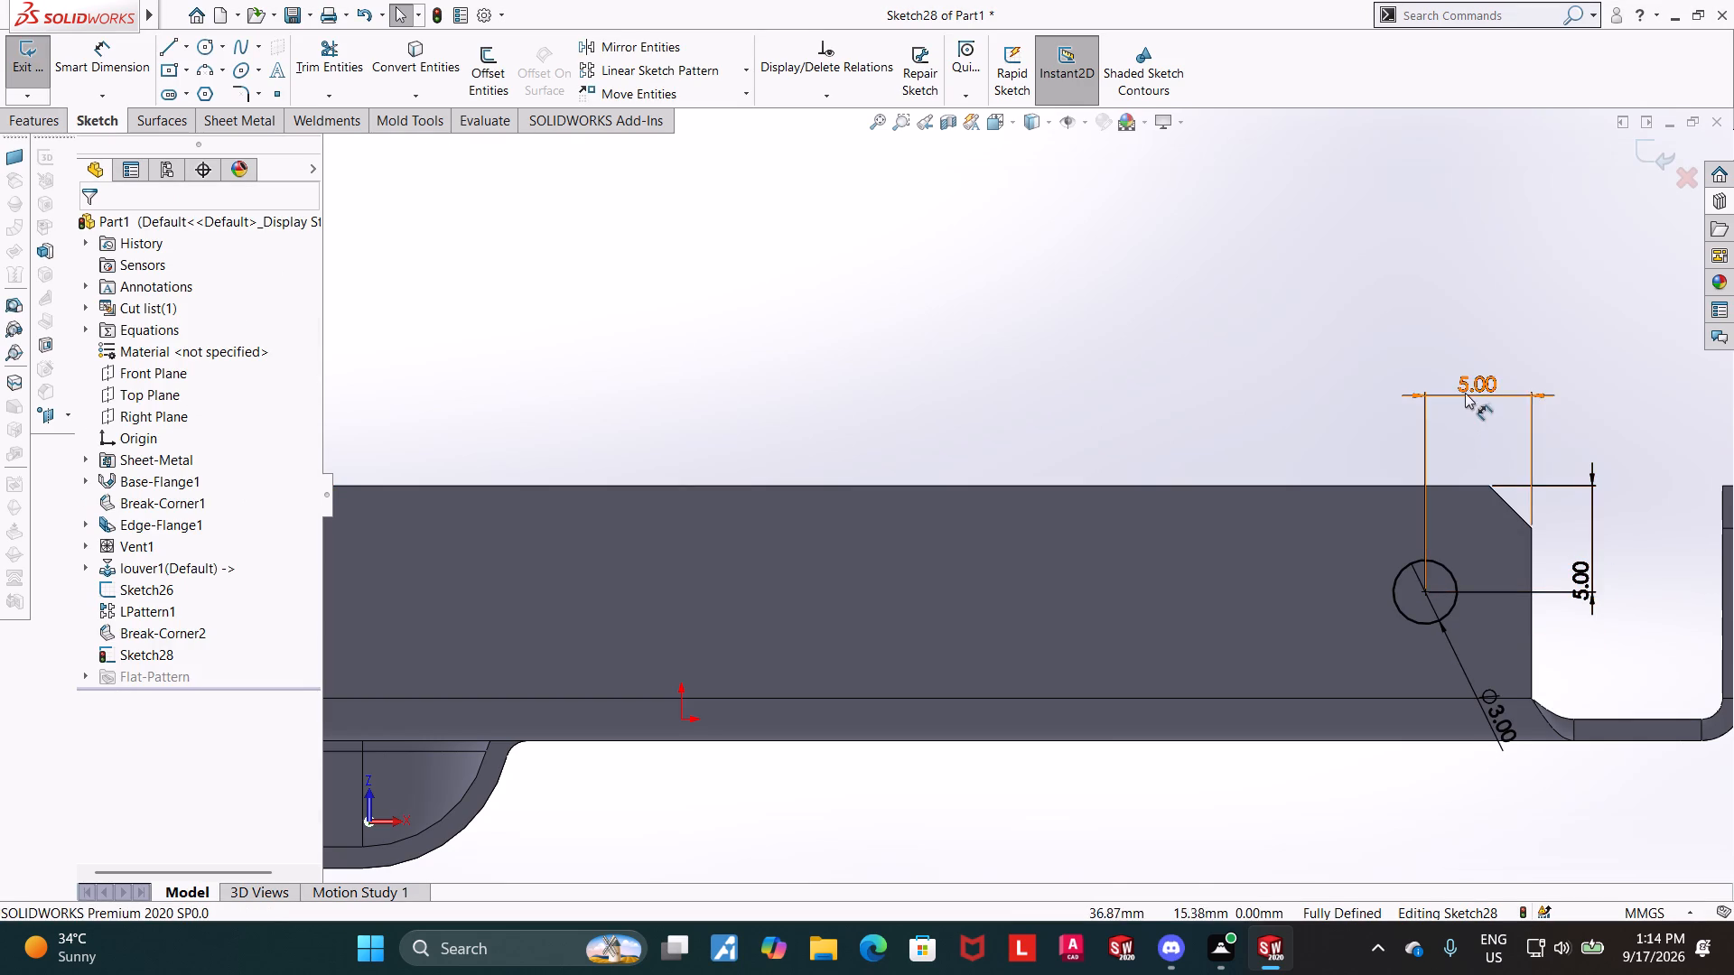
# Set the circle centre's distance from the flange's adjacent vertical end edge to 7 mm.
pyautogui.doubleClick(1466, 388)
pyautogui.press('7')
pyautogui.press('Return')
pyautogui.press('Escape')
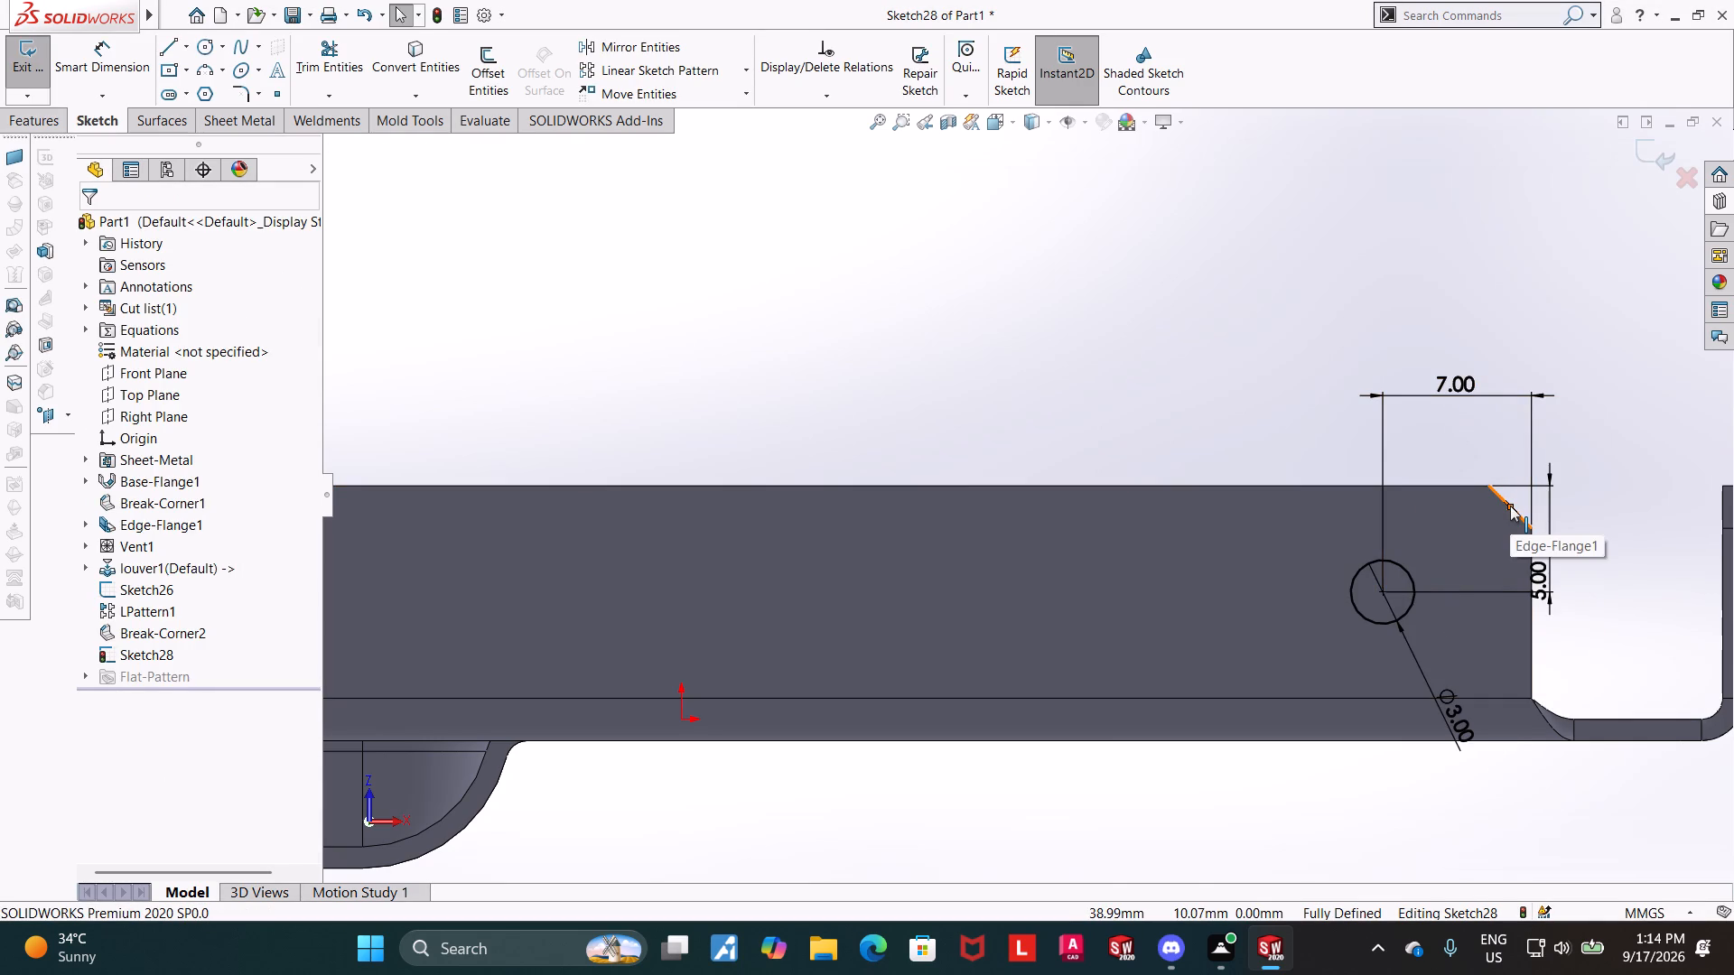
# Draw a vertical construction line about 22.8 mm long upward from the sketch origin.
pyautogui.scroll(3, 1243, 489)
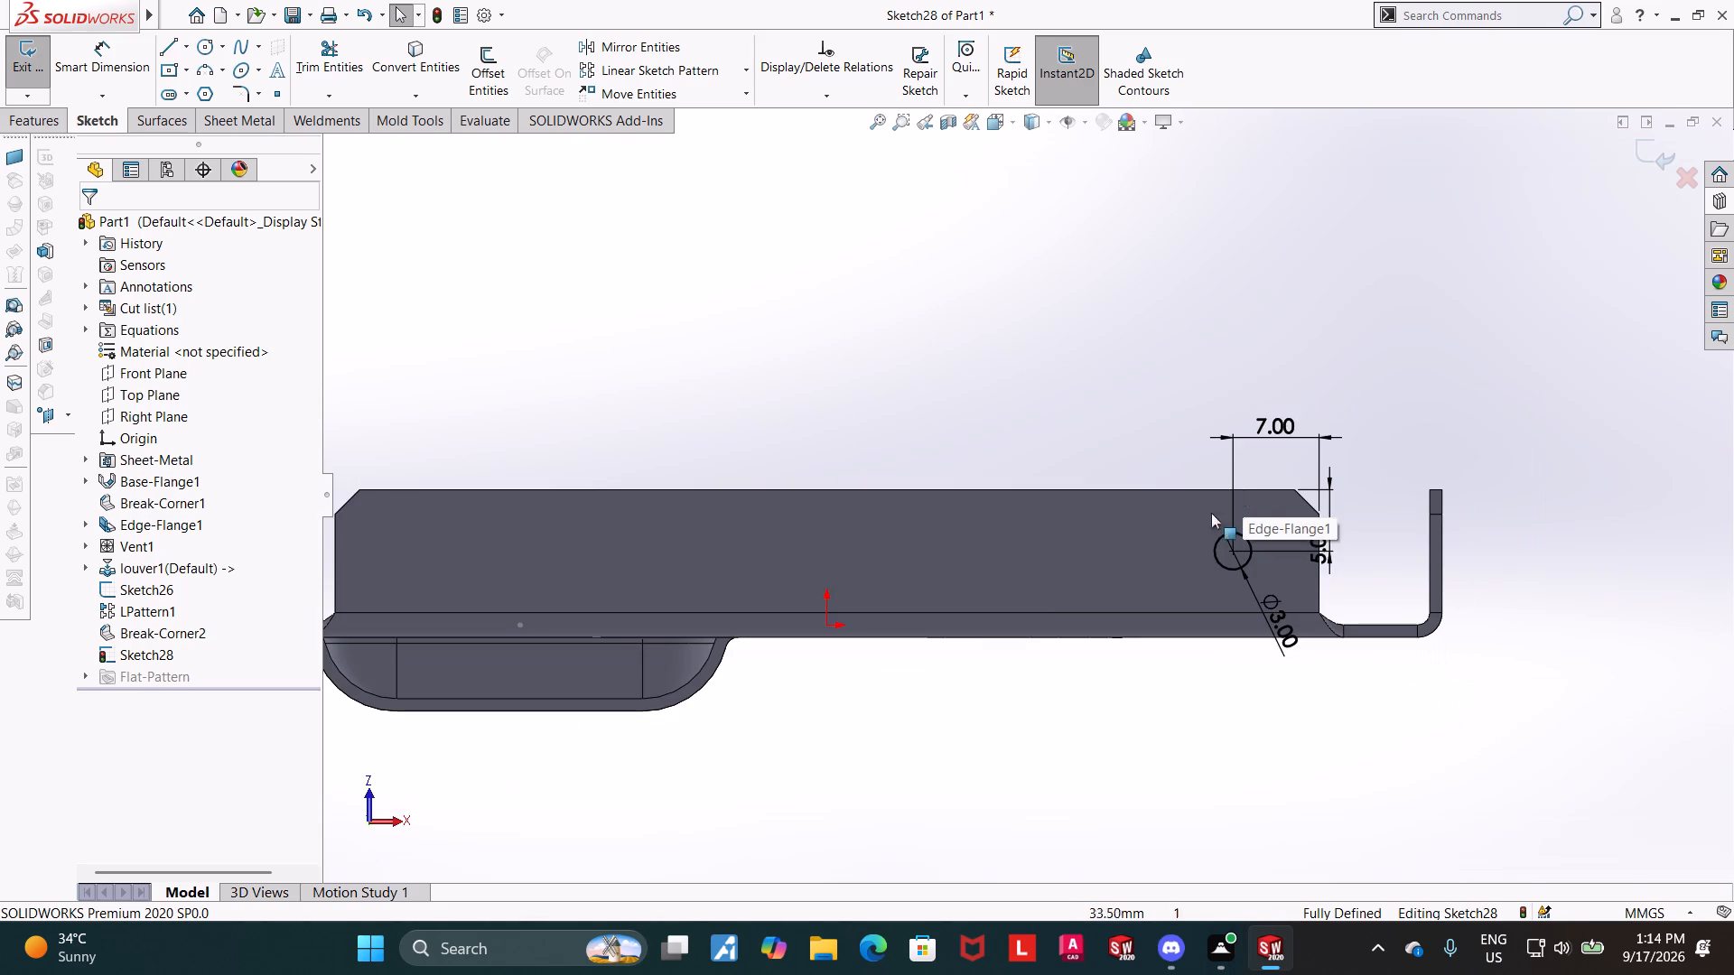
pyautogui.click(997, 712)
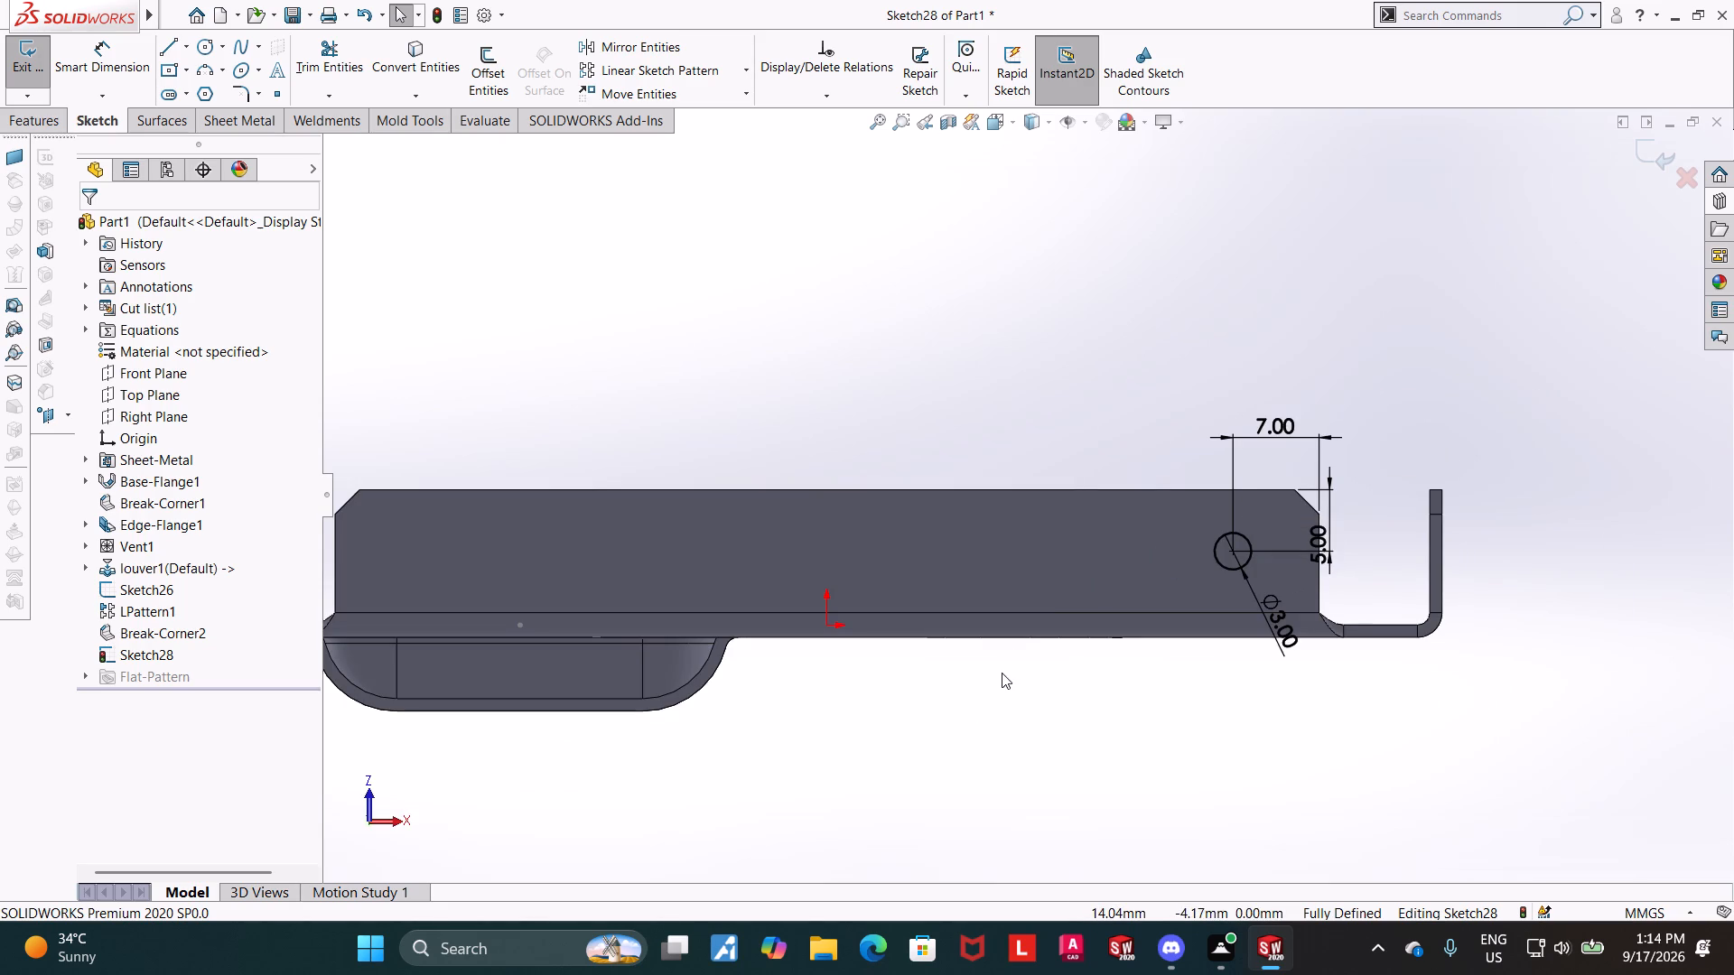
pyautogui.scroll(2, 971, 628)
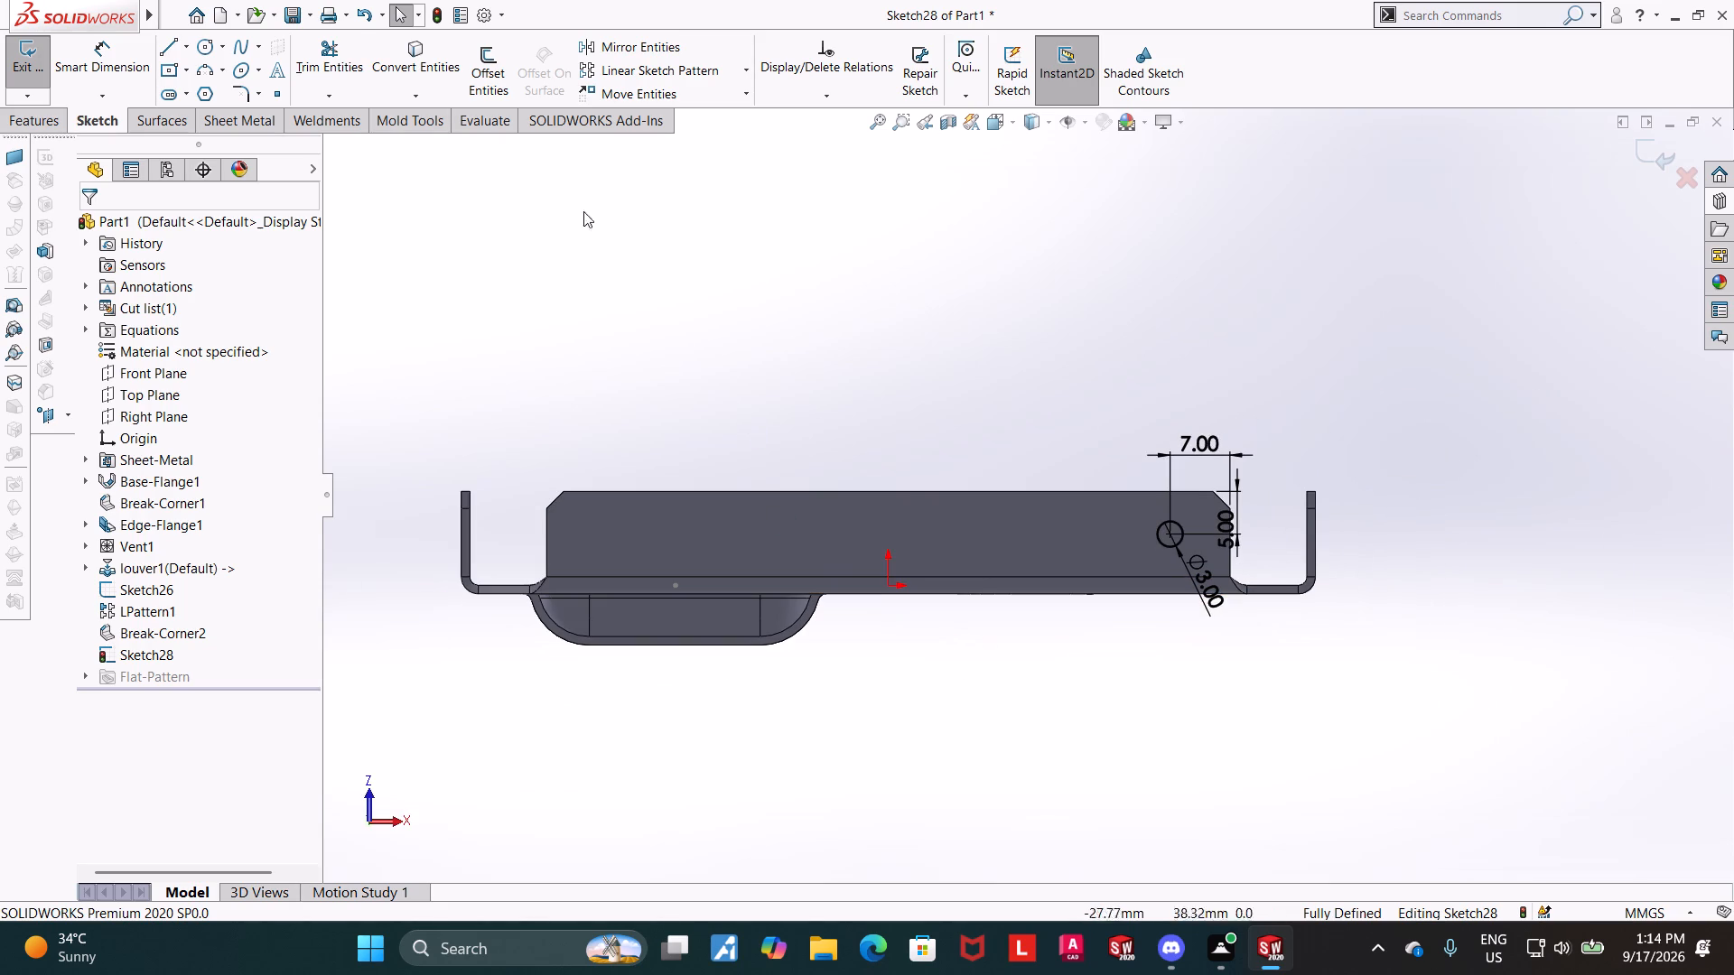
pyautogui.click(182, 43)
pyautogui.click(190, 88)
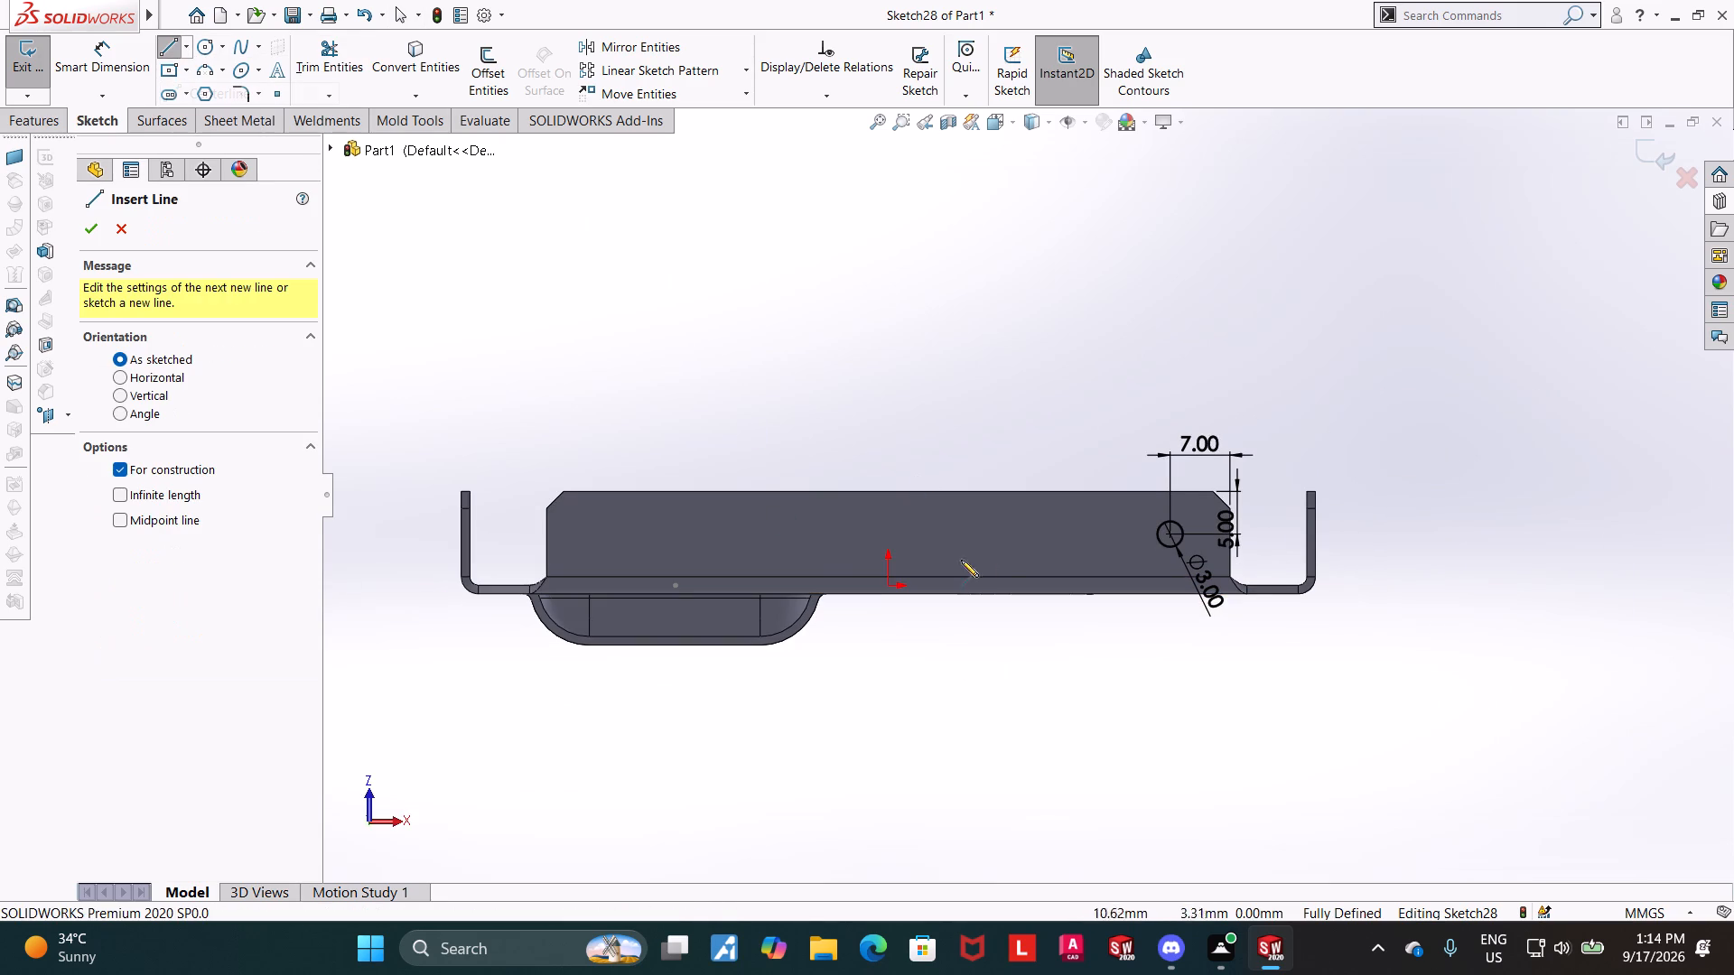
pyautogui.click(887, 586)
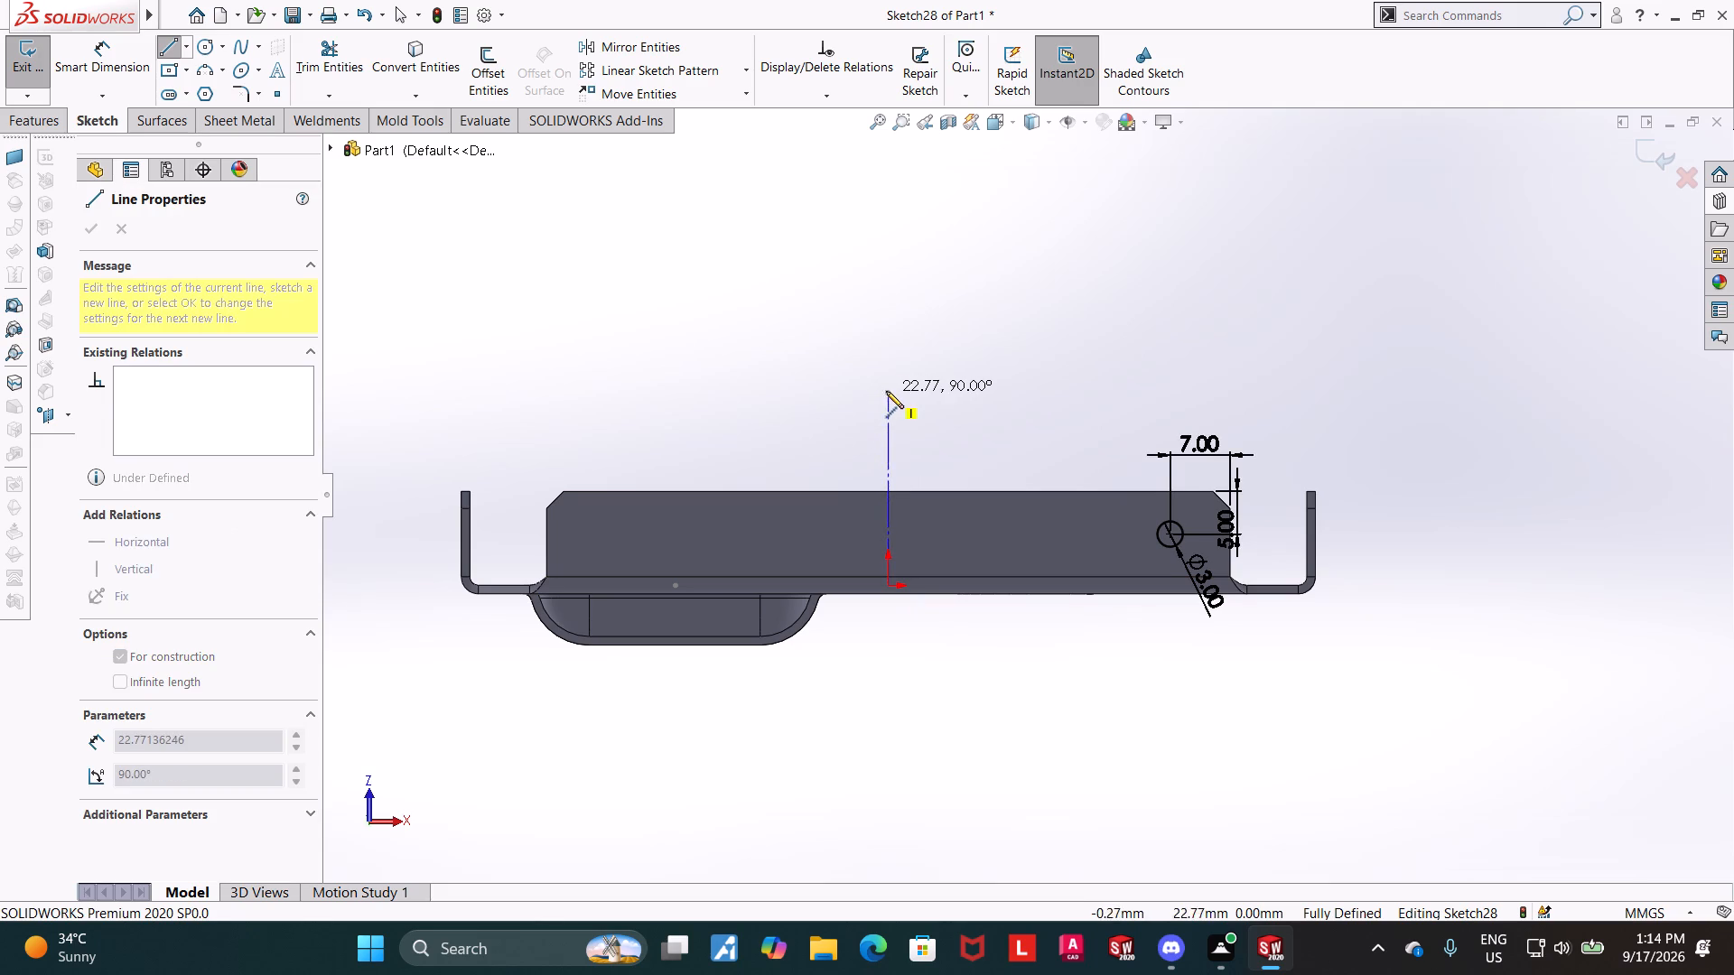
pyautogui.click(886, 391)
pyautogui.press('Escape')
pyautogui.press('Escape')
pyautogui.press('Escape')
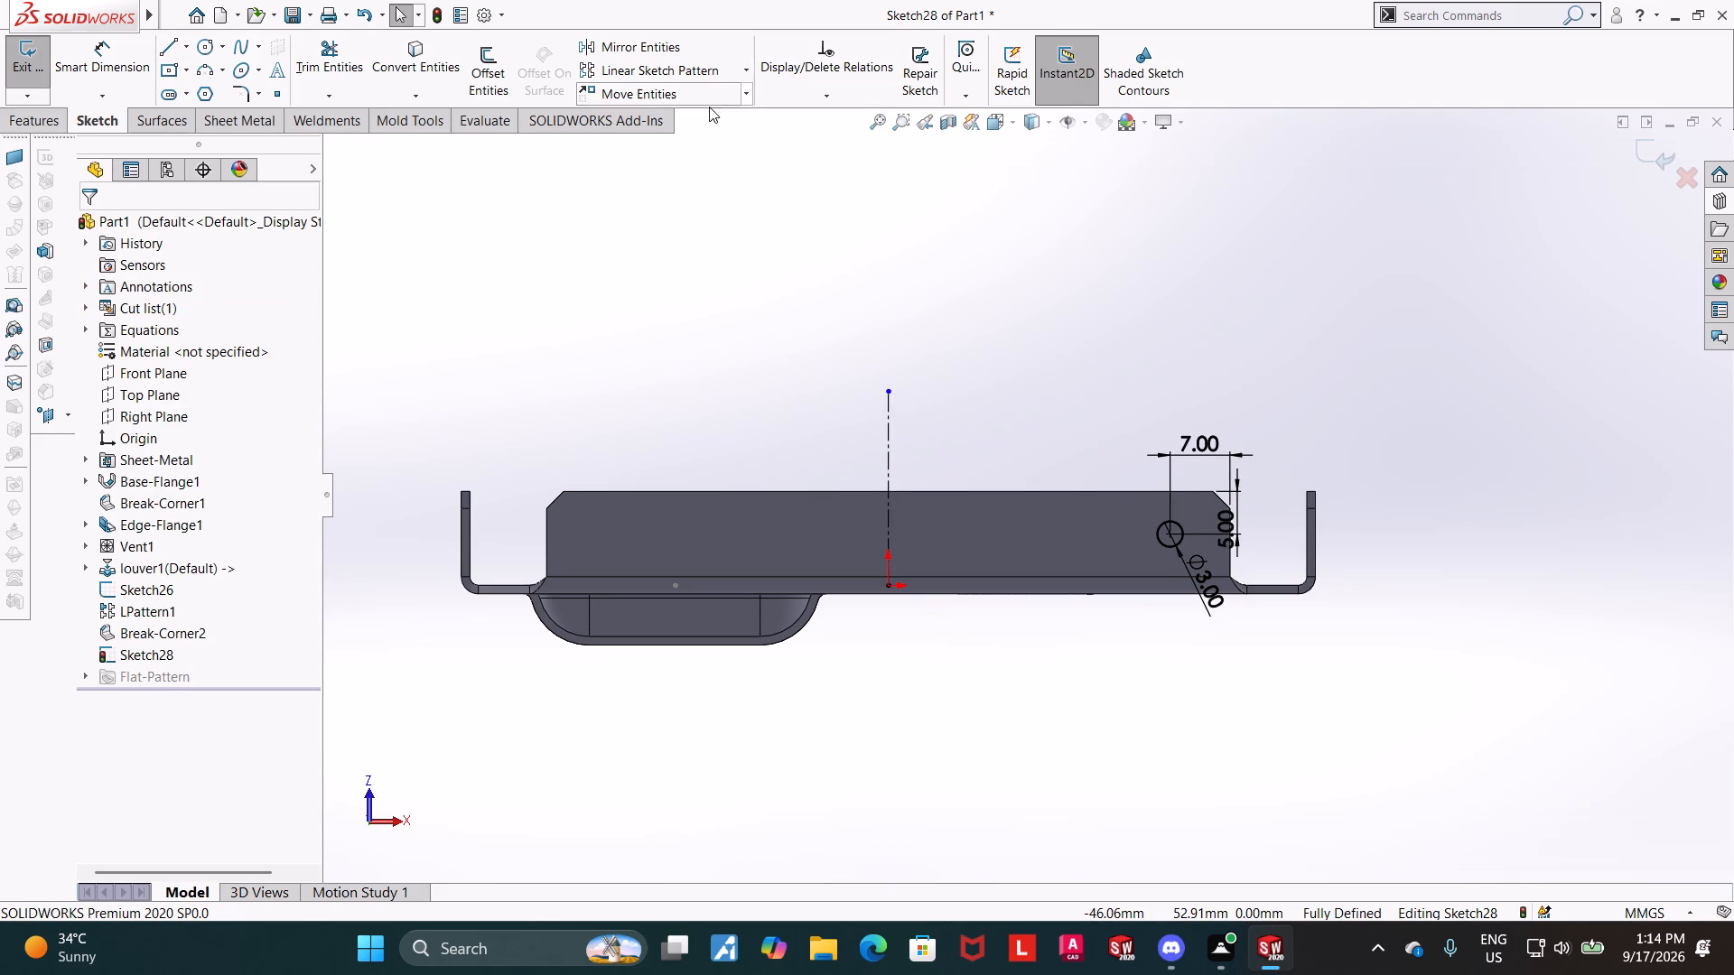
# Mirror the 3 mm circle about the vertical construction line within the sketch.
pyautogui.click(636, 53)
pyautogui.click(1179, 537)
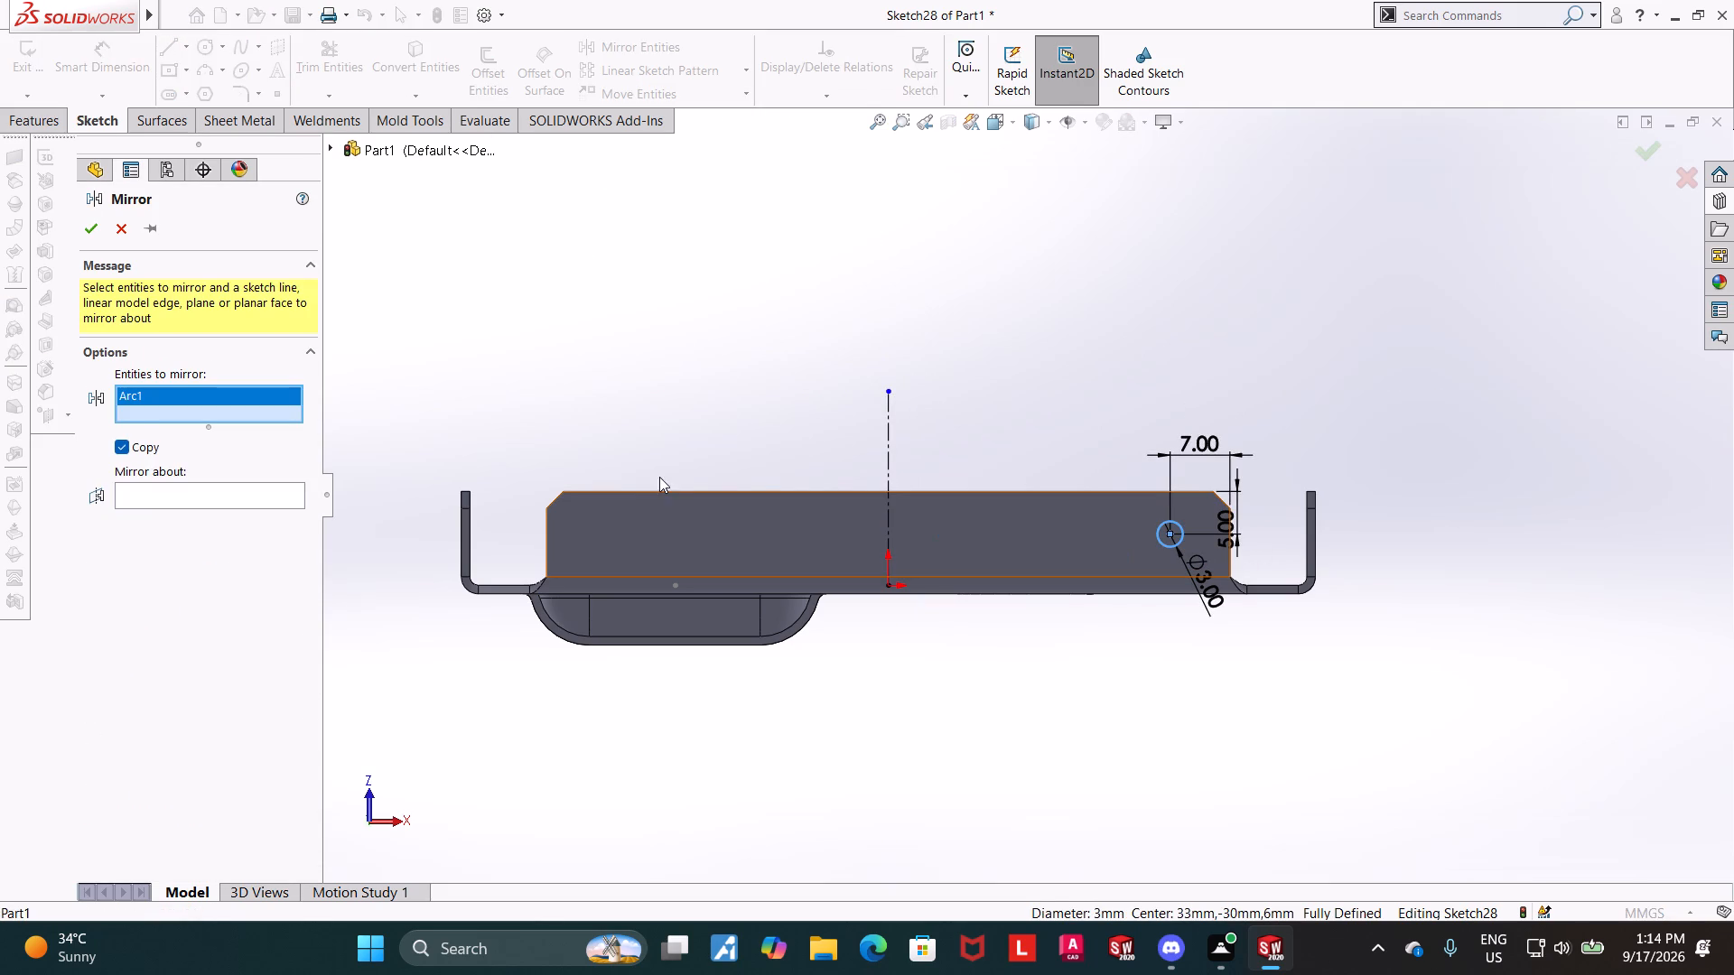
pyautogui.click(150, 487)
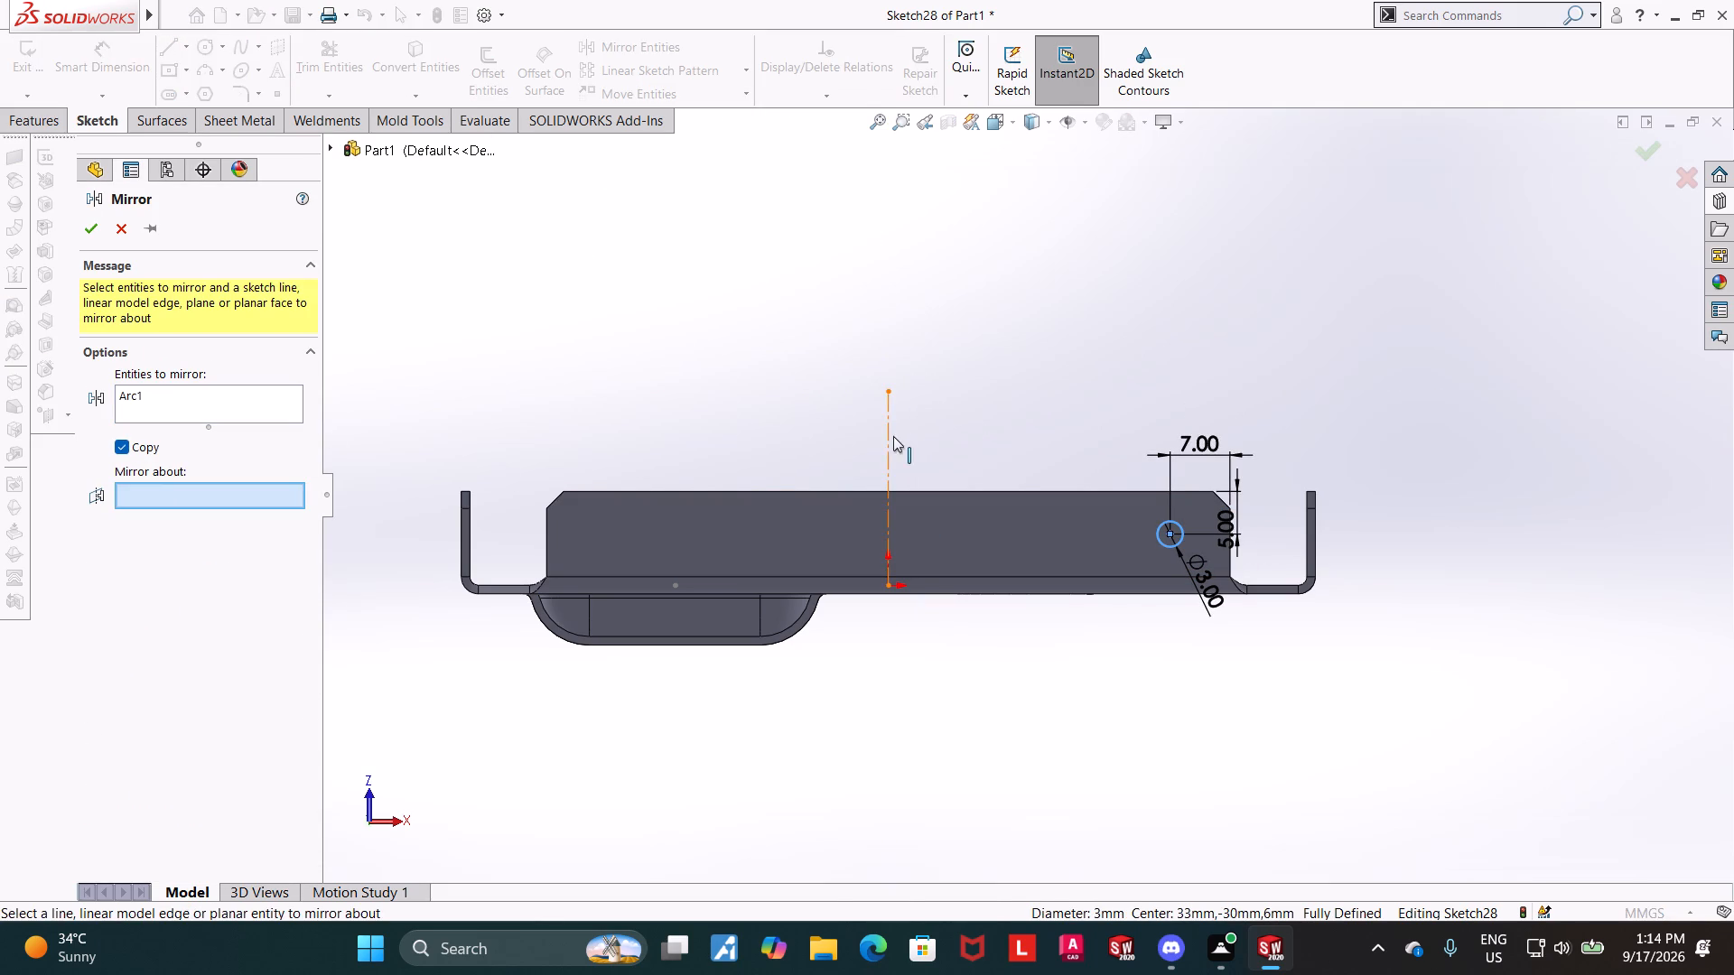
pyautogui.click(893, 436)
pyautogui.click(92, 226)
pyautogui.click(893, 348)
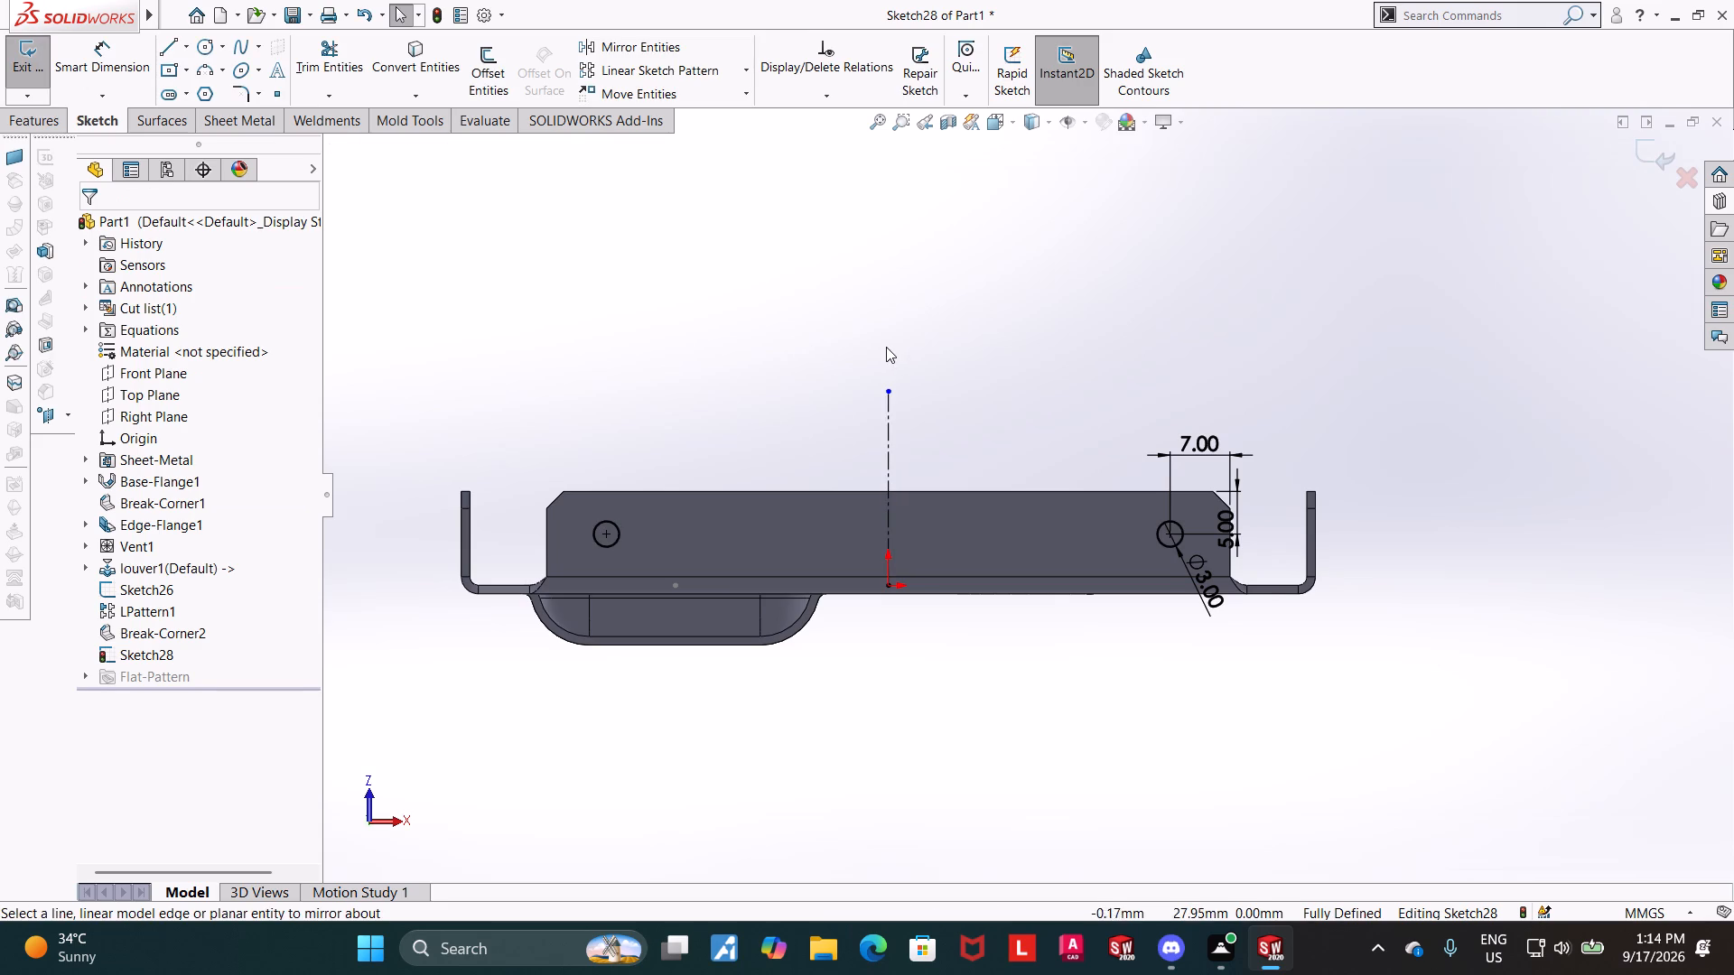
# Exit the sketch and cut both circles through the front long flange with a blind Extruded Cut linked to thickness.
pyautogui.moveTo(886, 348); pyautogui.dragTo(883, 406, button='middle')
pyautogui.scroll(2, 1007, 359)
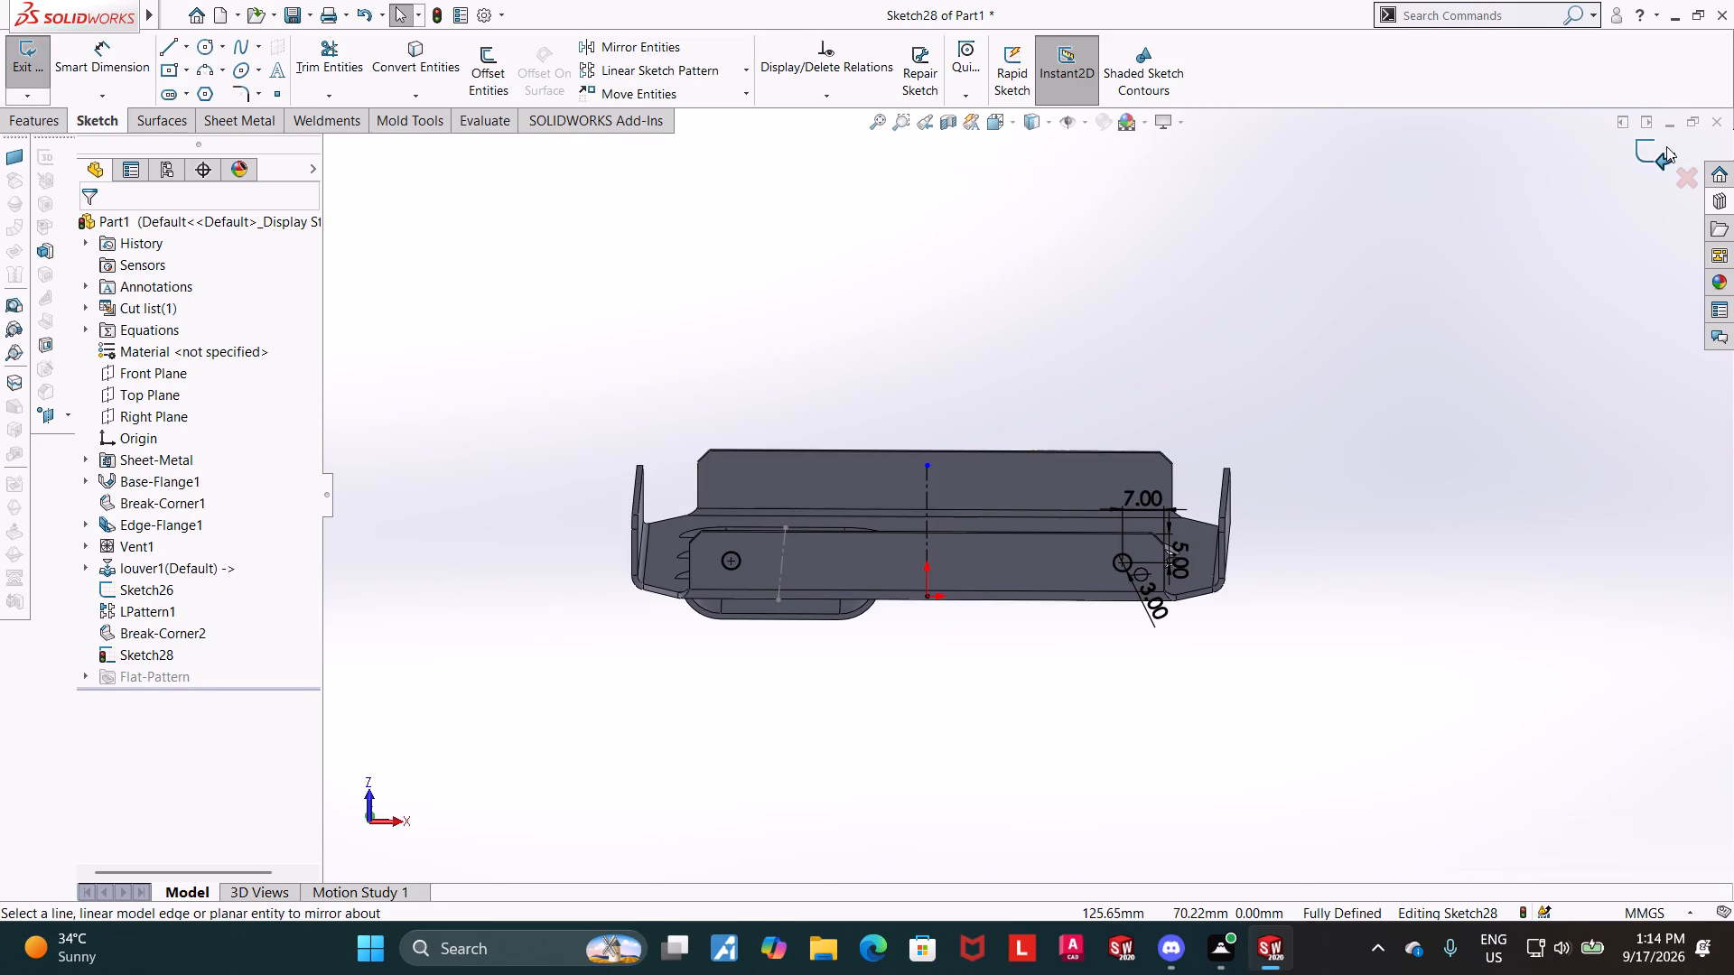
pyautogui.click(1664, 146)
pyautogui.moveTo(1466, 256); pyautogui.dragTo(1459, 272, button='middle')
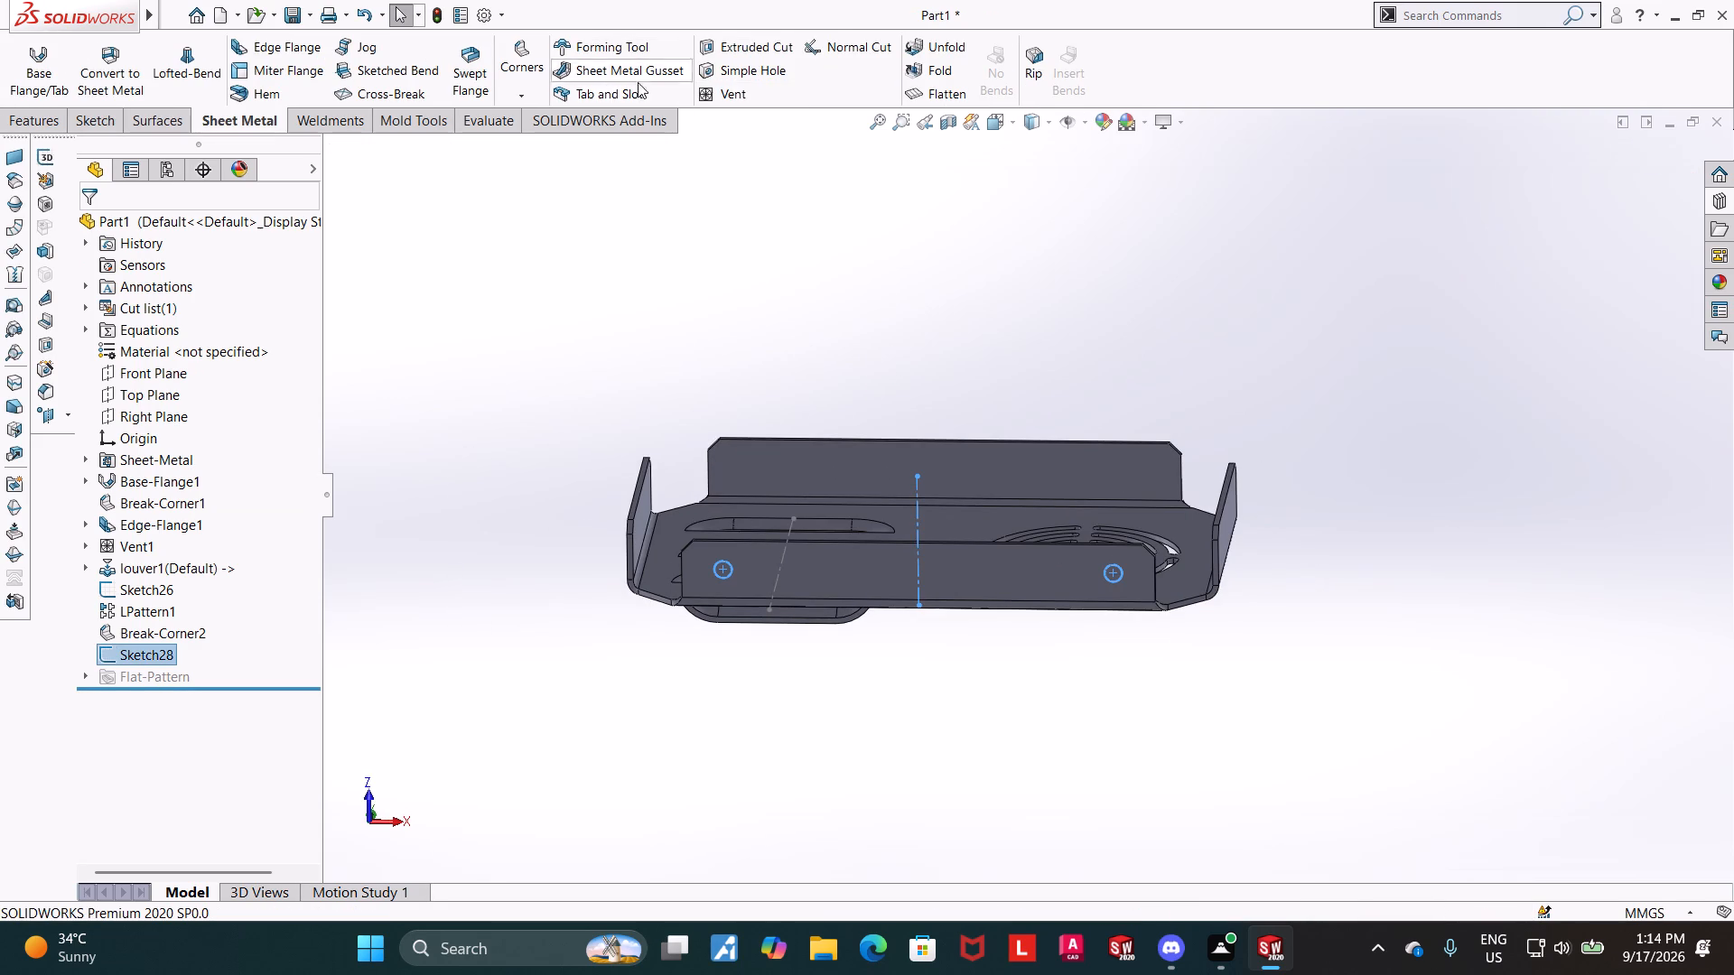
pyautogui.click(722, 42)
pyautogui.moveTo(518, 313); pyautogui.dragTo(458, 339, button='middle')
pyautogui.click(80, 232)
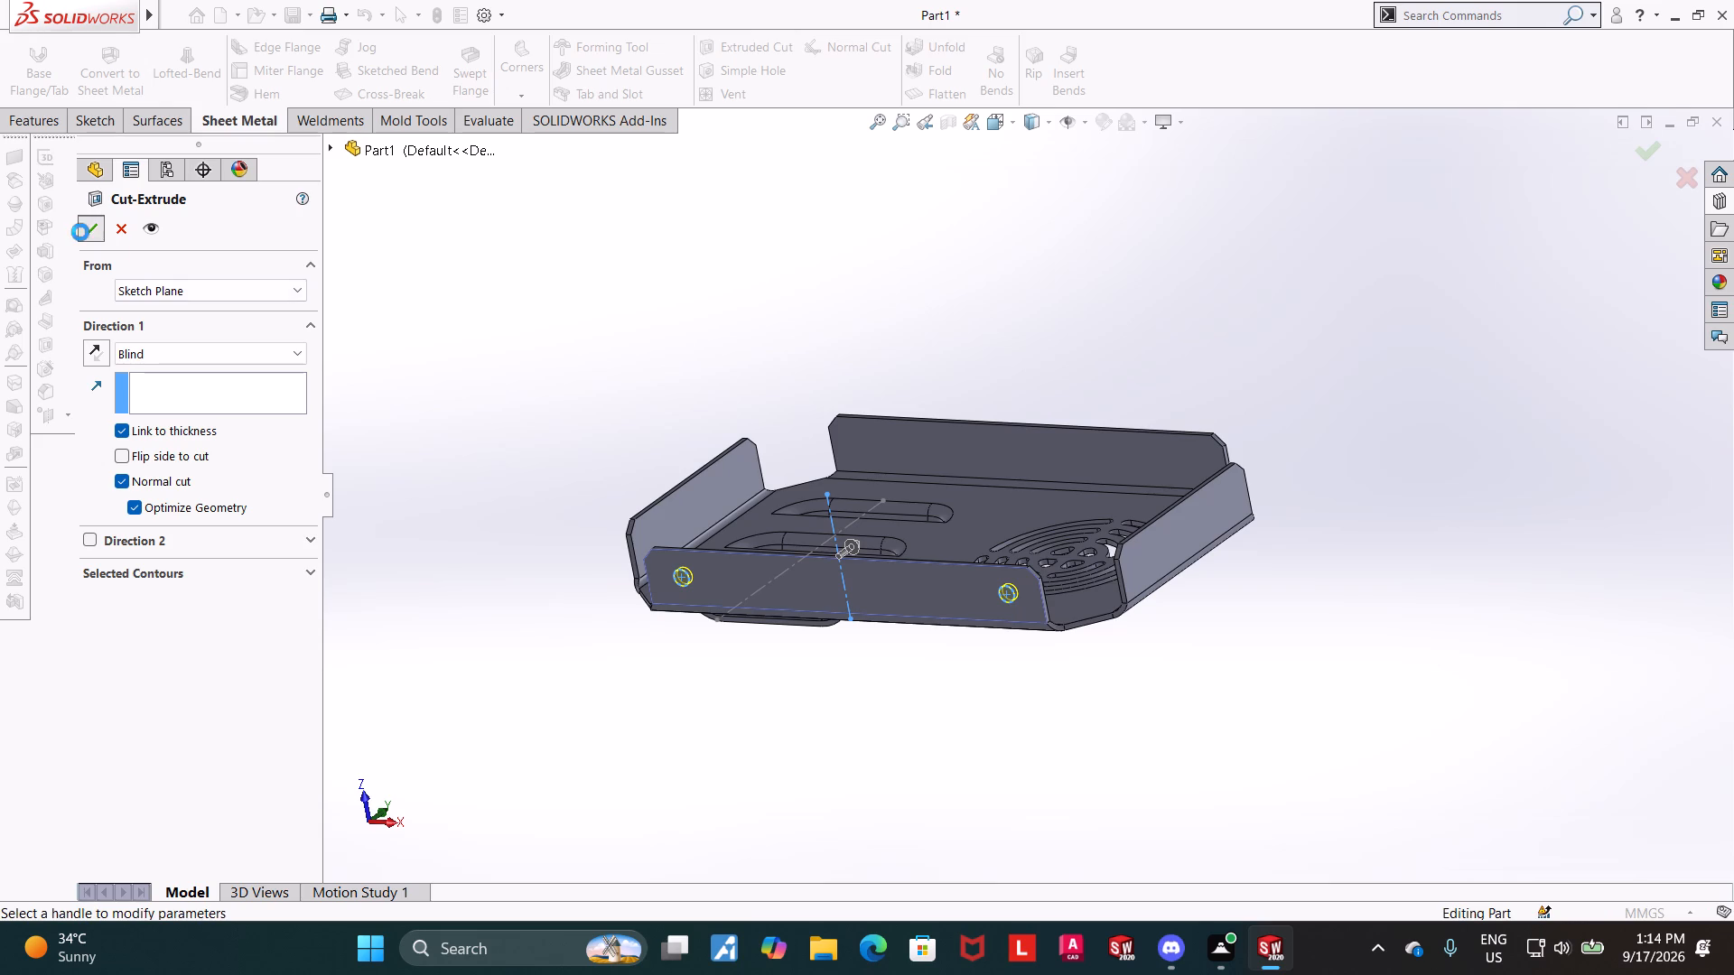
pyautogui.moveTo(474, 624); pyautogui.dragTo(568, 643, button='middle')
pyautogui.click(817, 721)
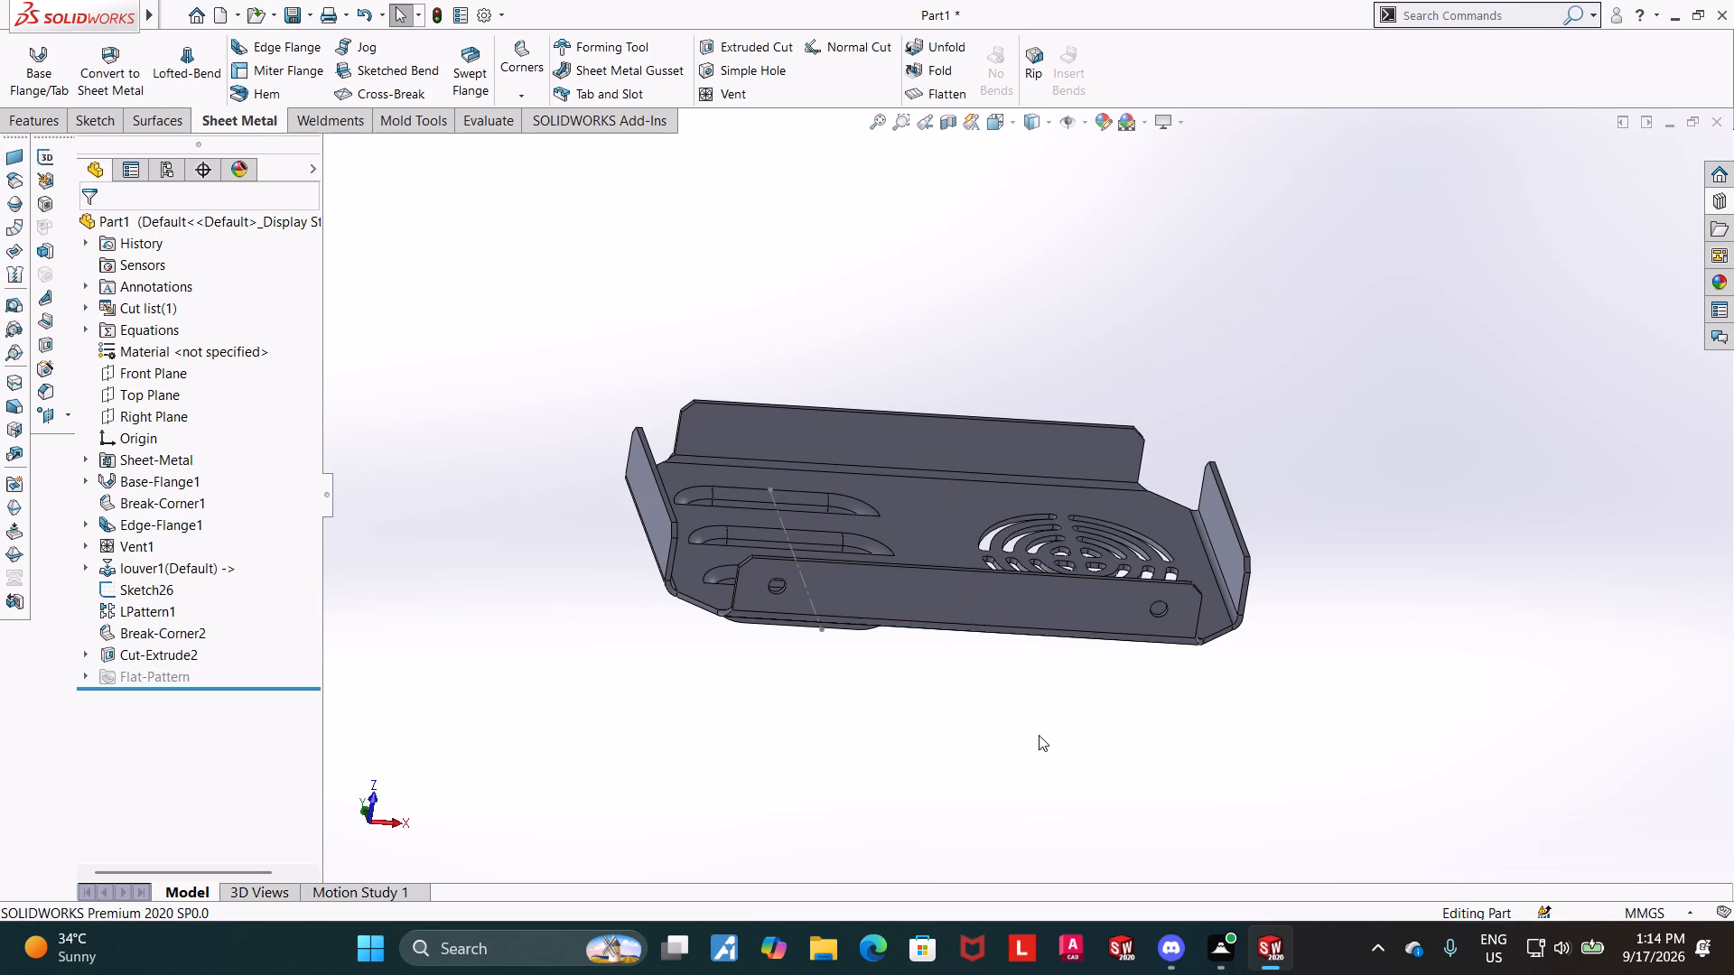
# Examine the hole cut's sketch and its dimensions on the front long flange.
pyautogui.moveTo(993, 673); pyautogui.dragTo(969, 664, button='middle')
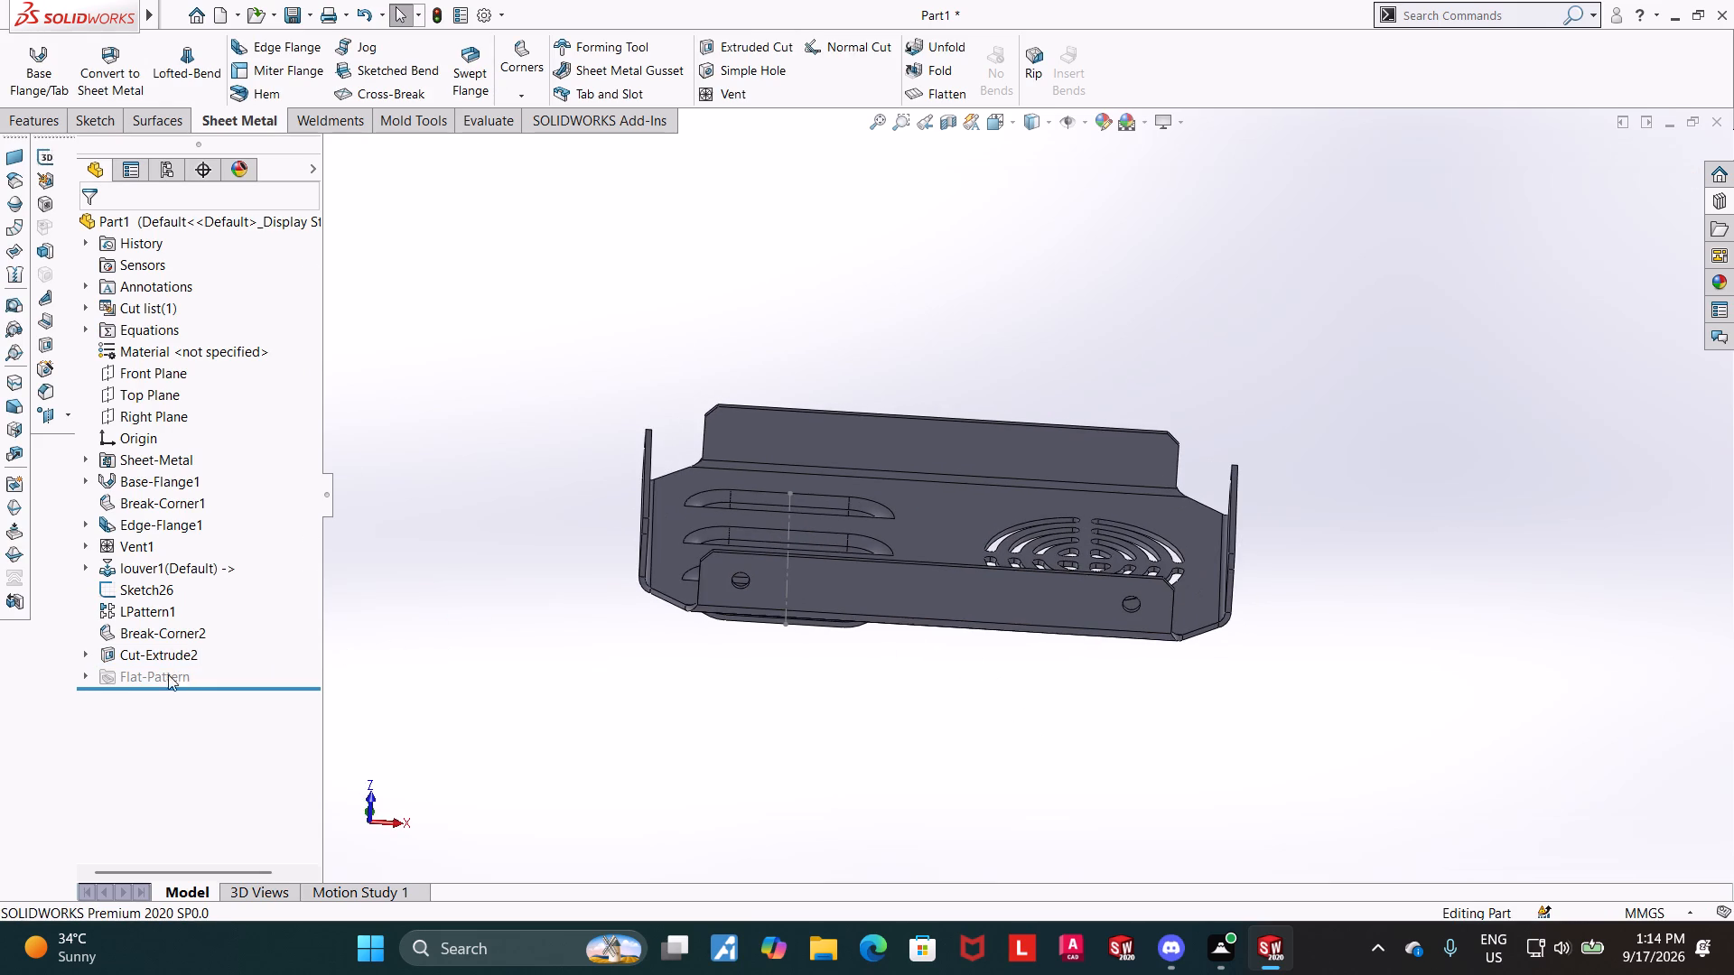
pyautogui.click(83, 655)
pyautogui.click(143, 677)
pyautogui.scroll(-4, 1149, 617)
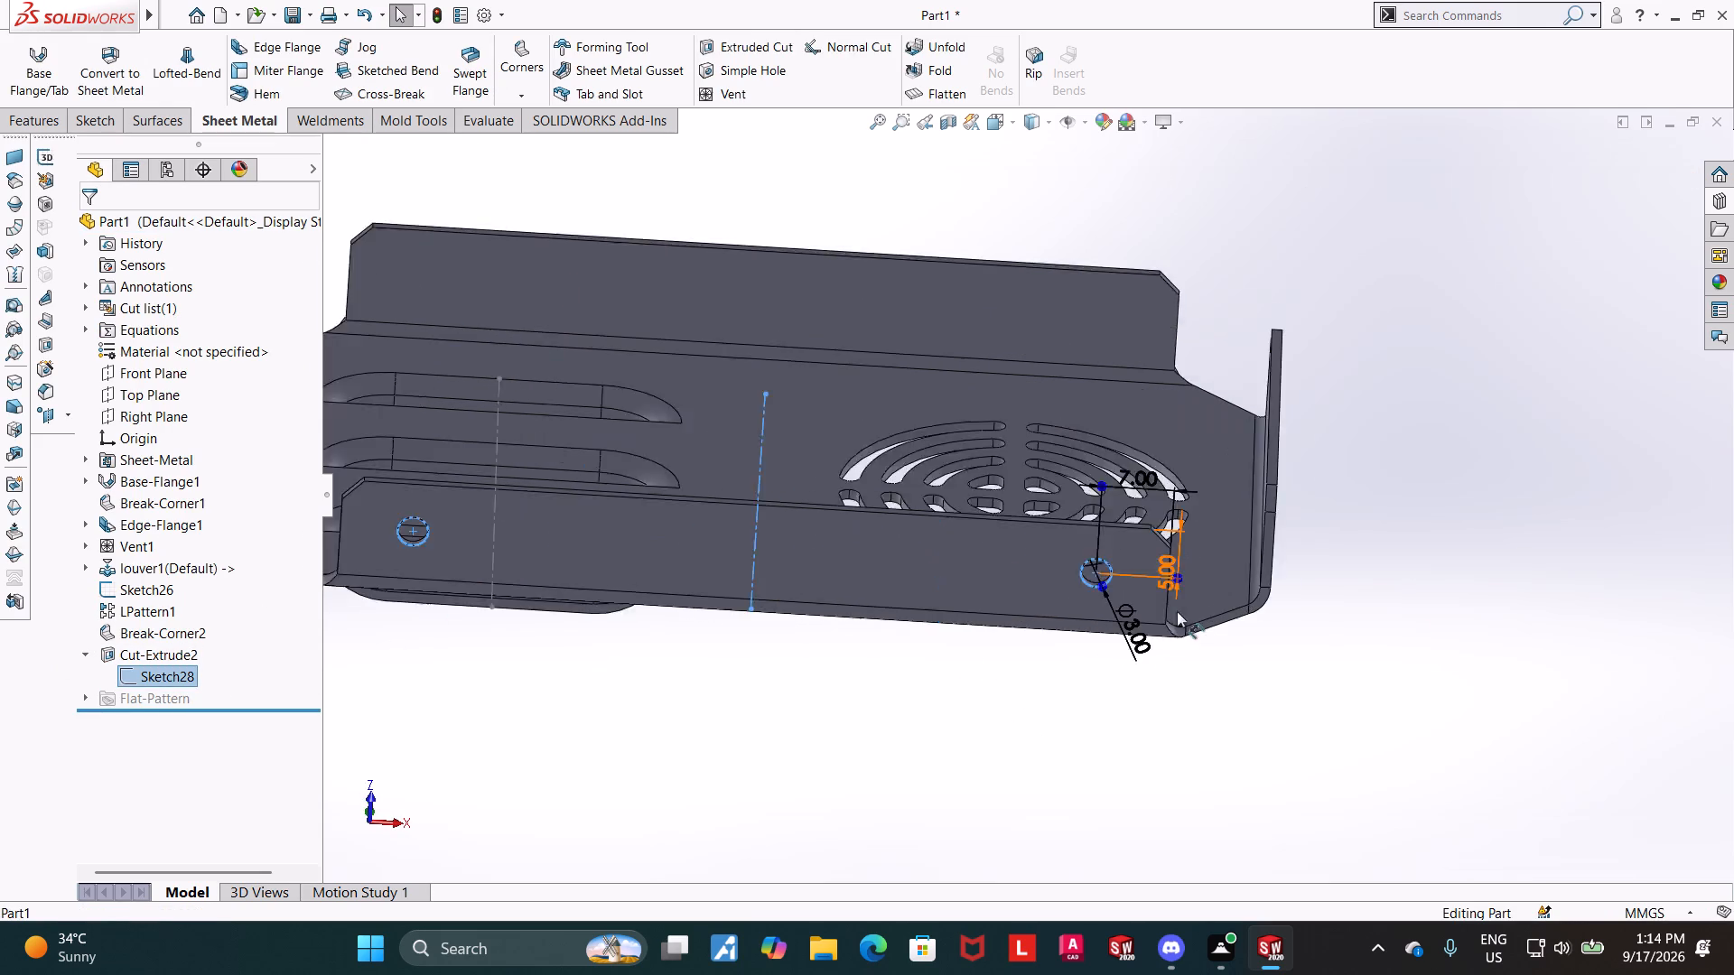
pyautogui.scroll(-1, 1177, 611)
pyautogui.moveTo(1508, 642); pyautogui.dragTo(1496, 534, button='middle')
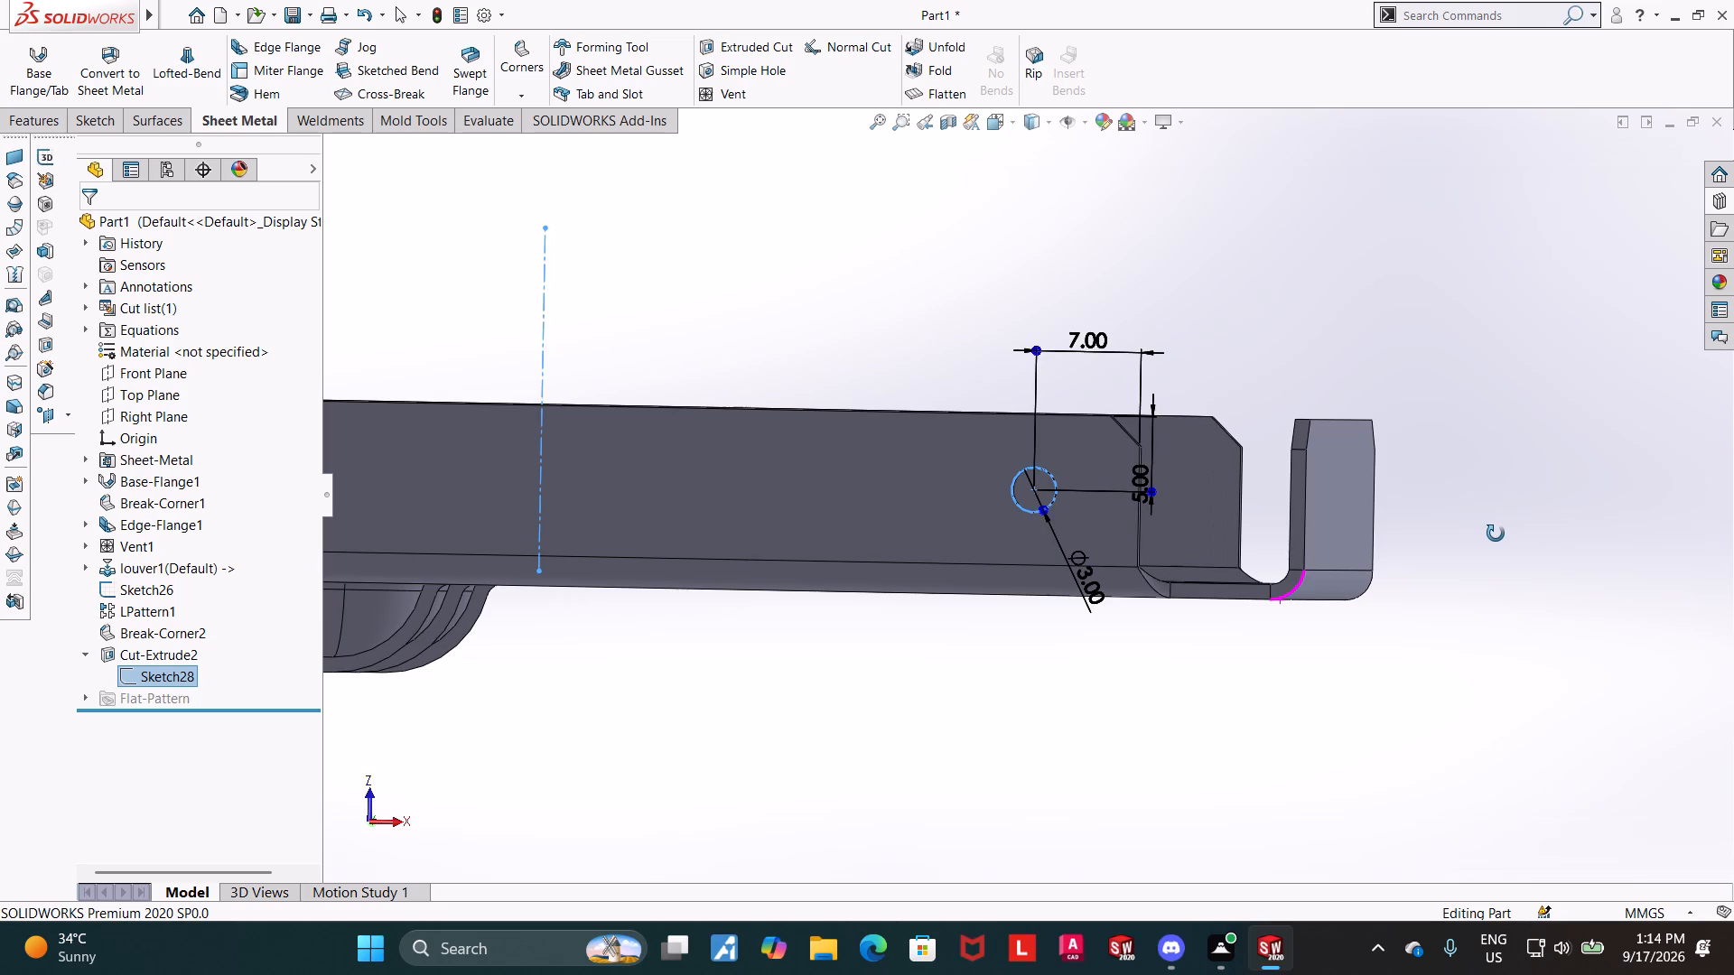
pyautogui.moveTo(1496, 534); pyautogui.dragTo(1507, 534, button='middle')
pyautogui.scroll(2, 1395, 559)
pyautogui.click(1403, 578)
pyautogui.moveTo(1355, 577); pyautogui.dragTo(1352, 692, button='middle')
pyautogui.scroll(3, 1336, 684)
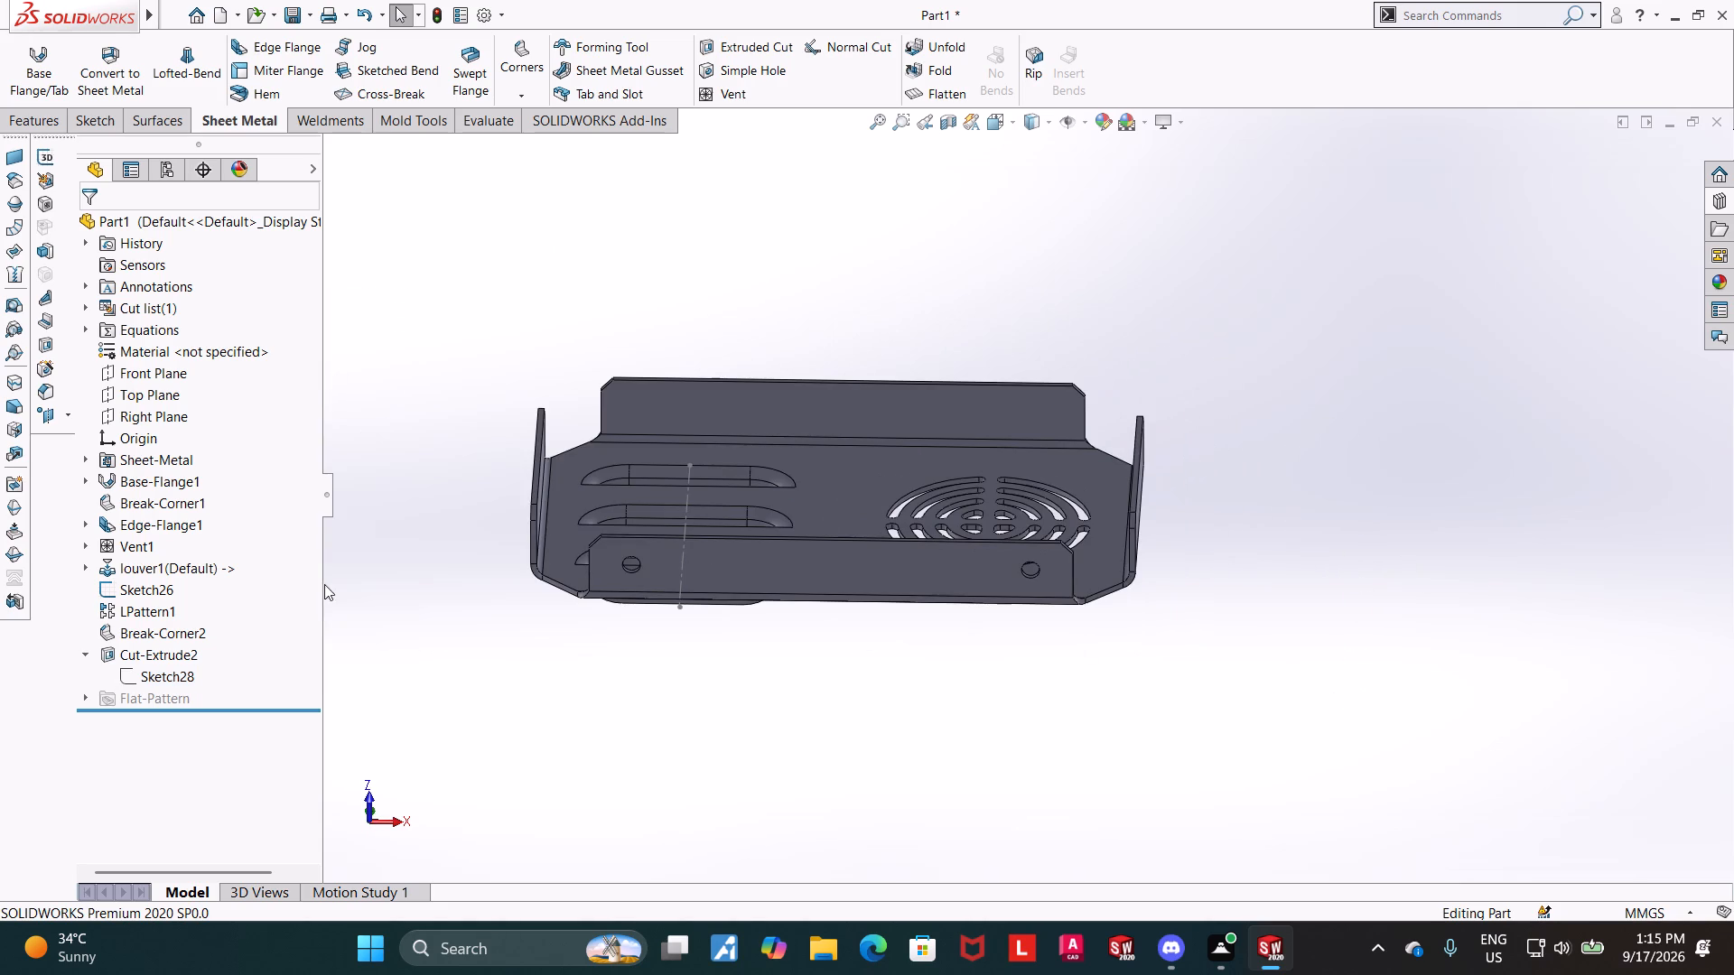
# Mirror the two-hole cut about the Top Plane onto the opposite long flange.
pyautogui.click(153, 650)
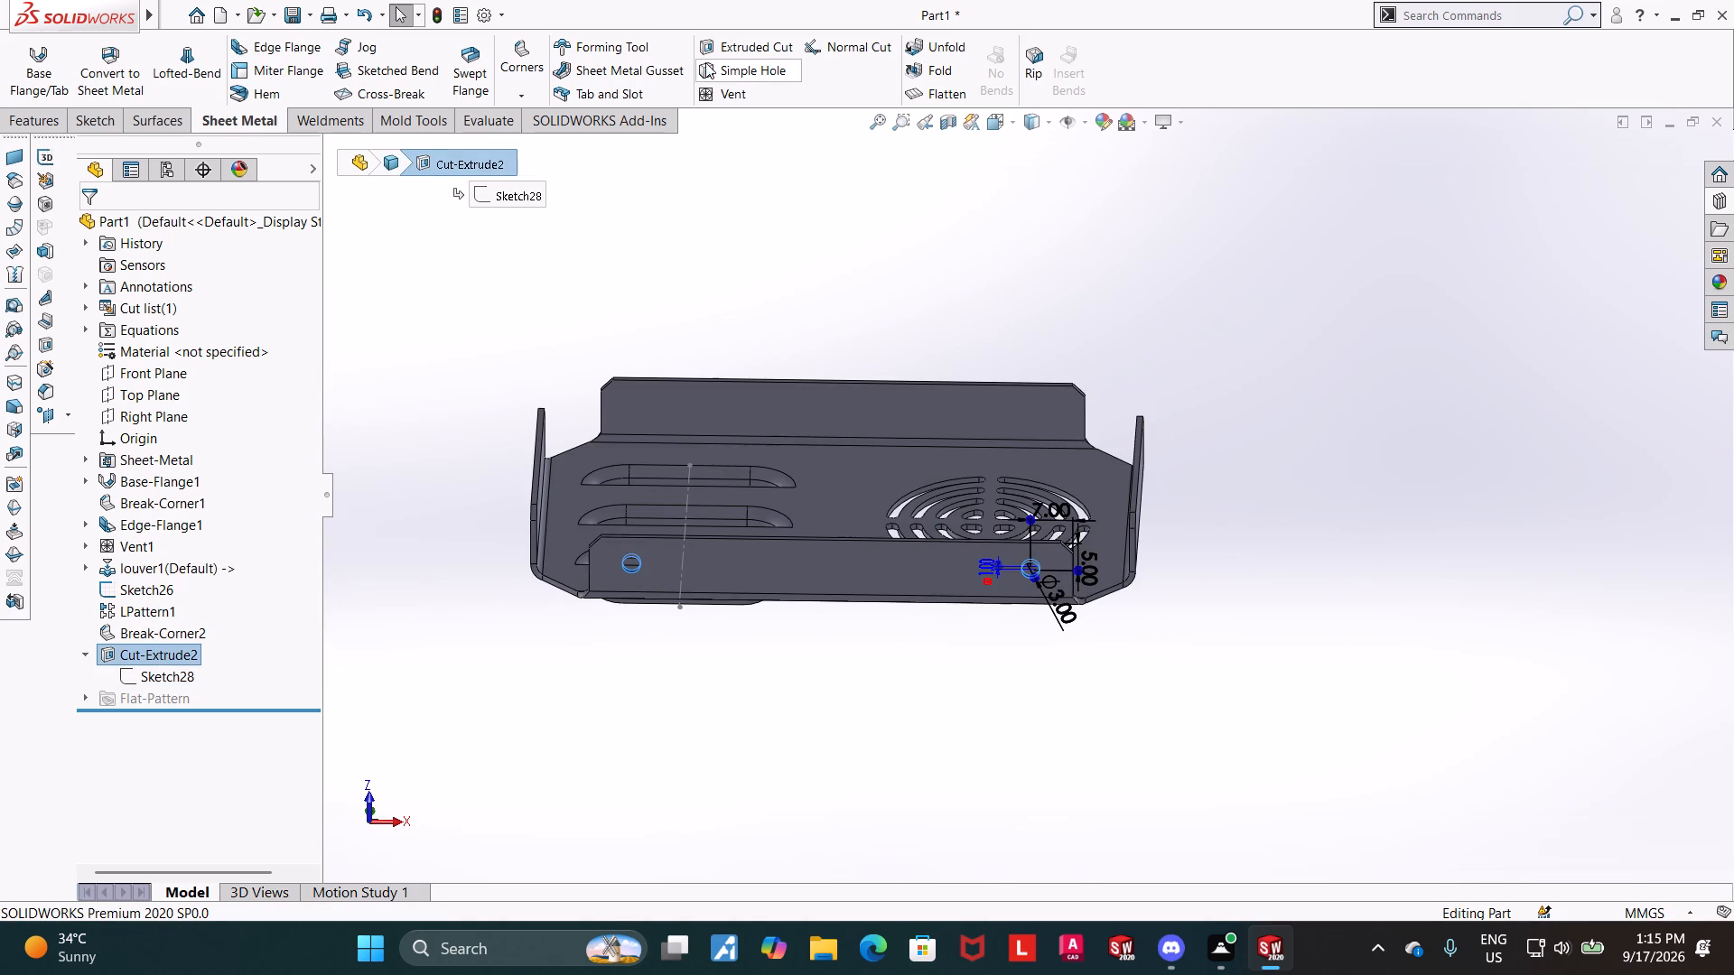
pyautogui.click(51, 116)
pyautogui.click(797, 96)
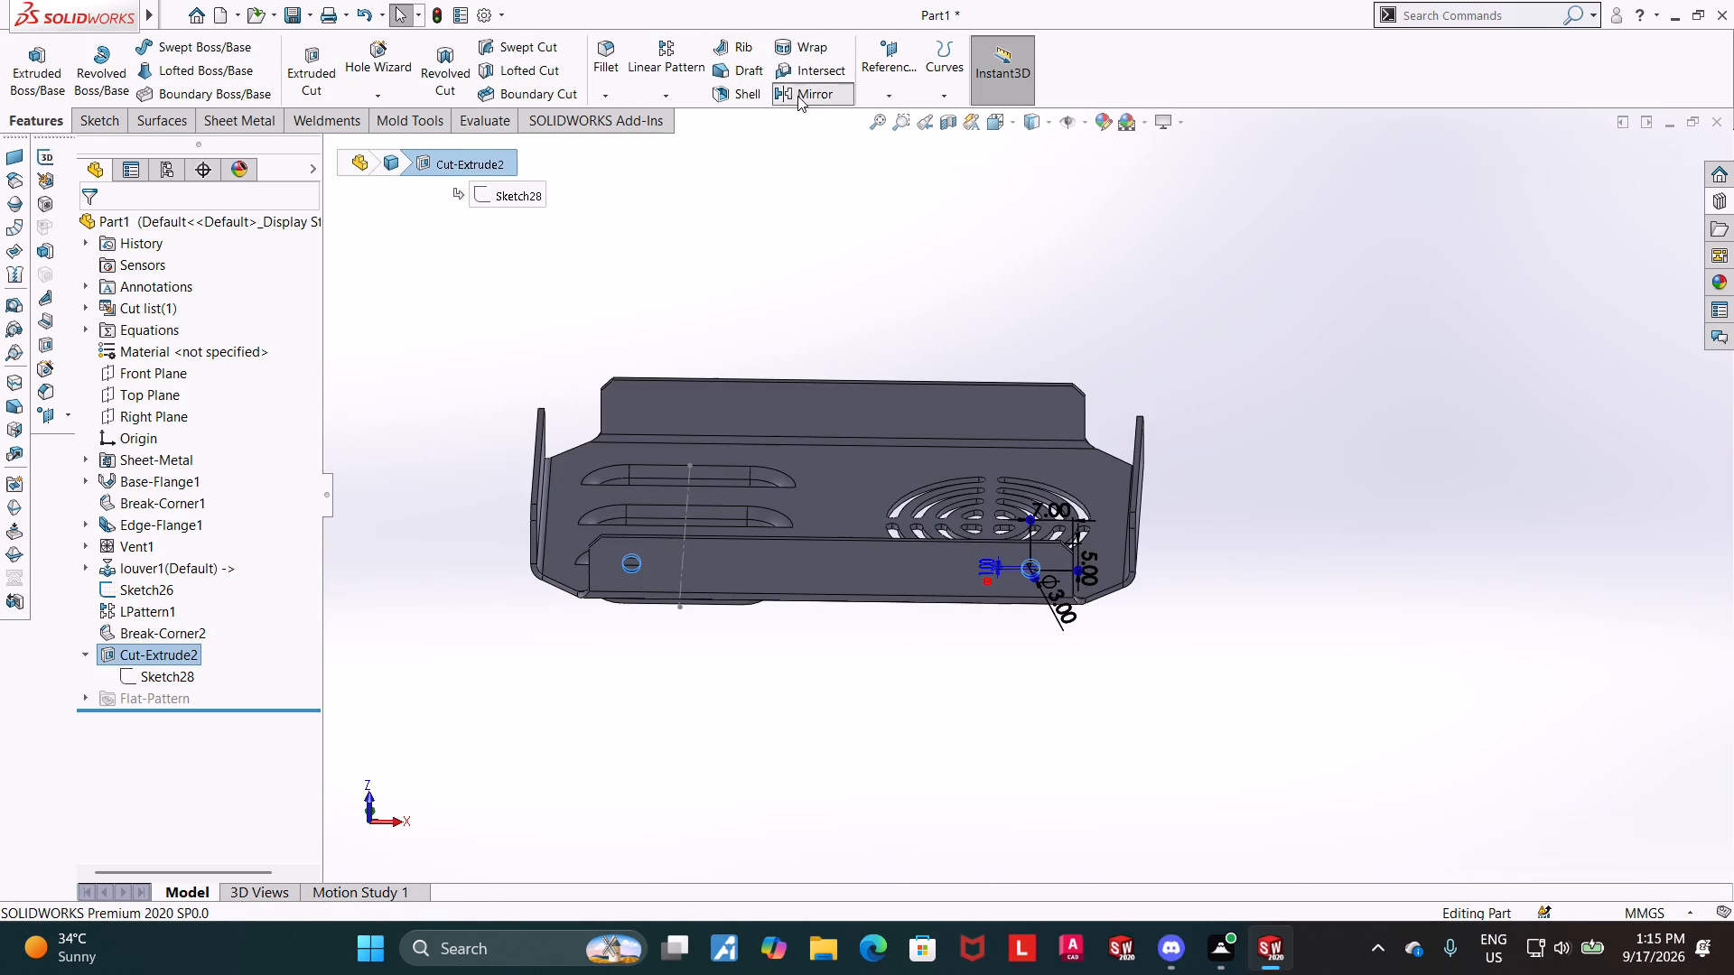
pyautogui.moveTo(1349, 342); pyautogui.dragTo(1314, 371, button='middle')
pyautogui.click(331, 143)
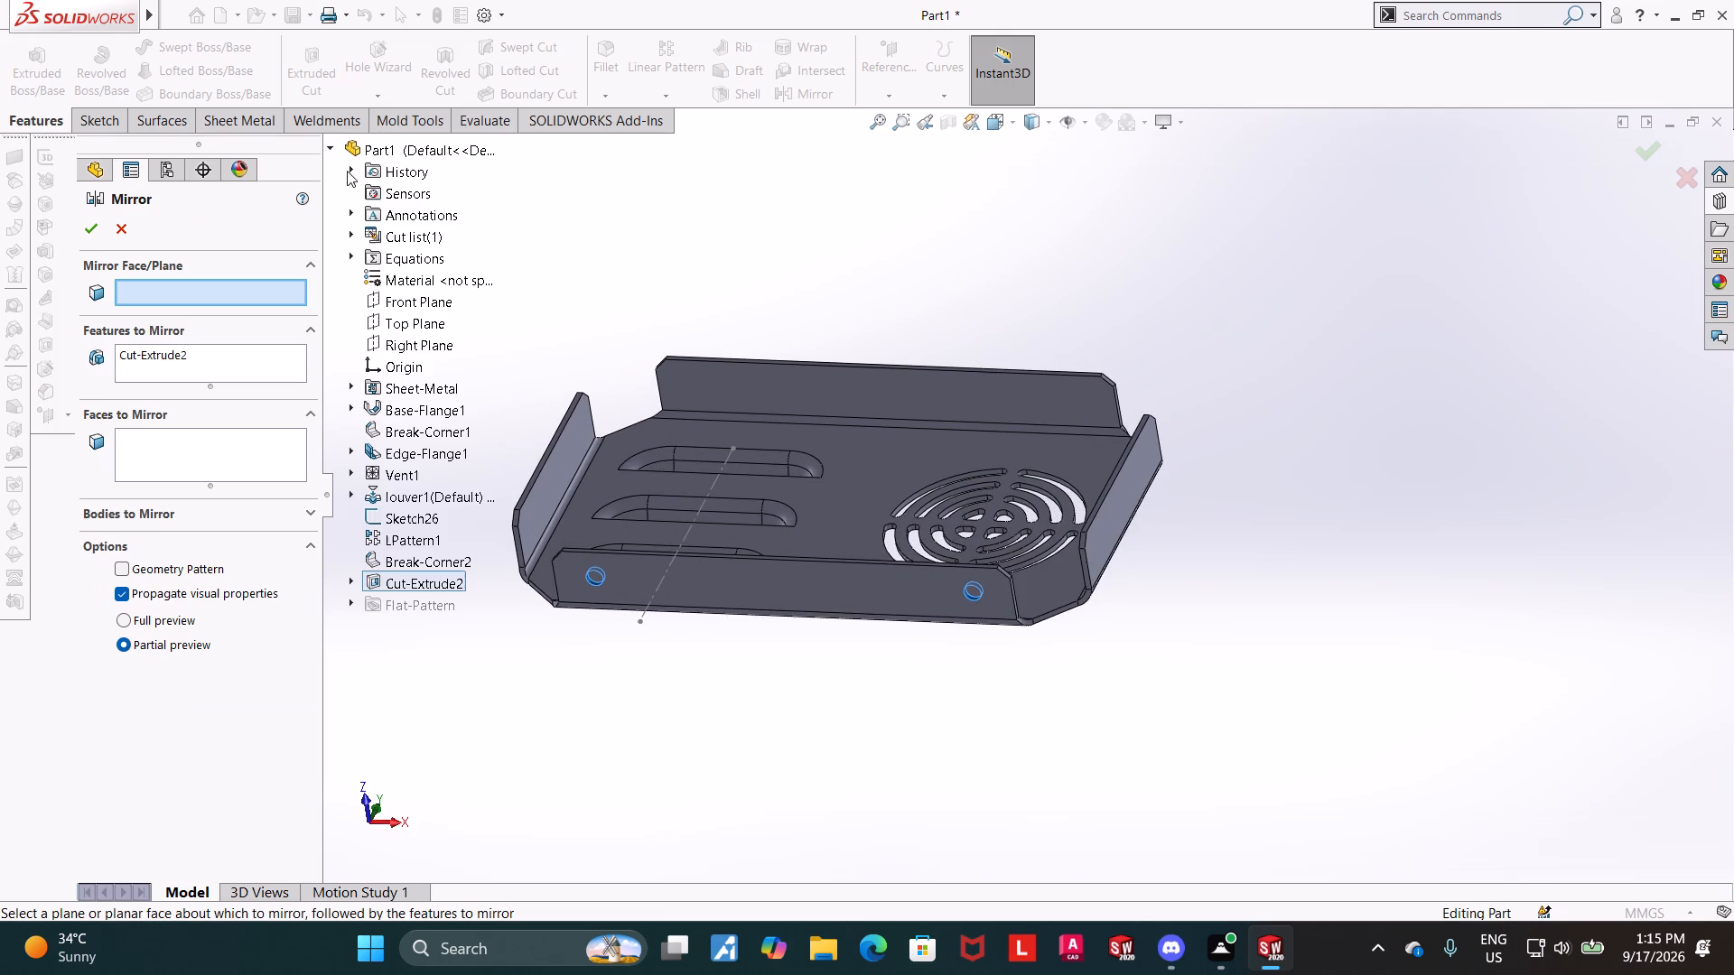
pyautogui.click(396, 325)
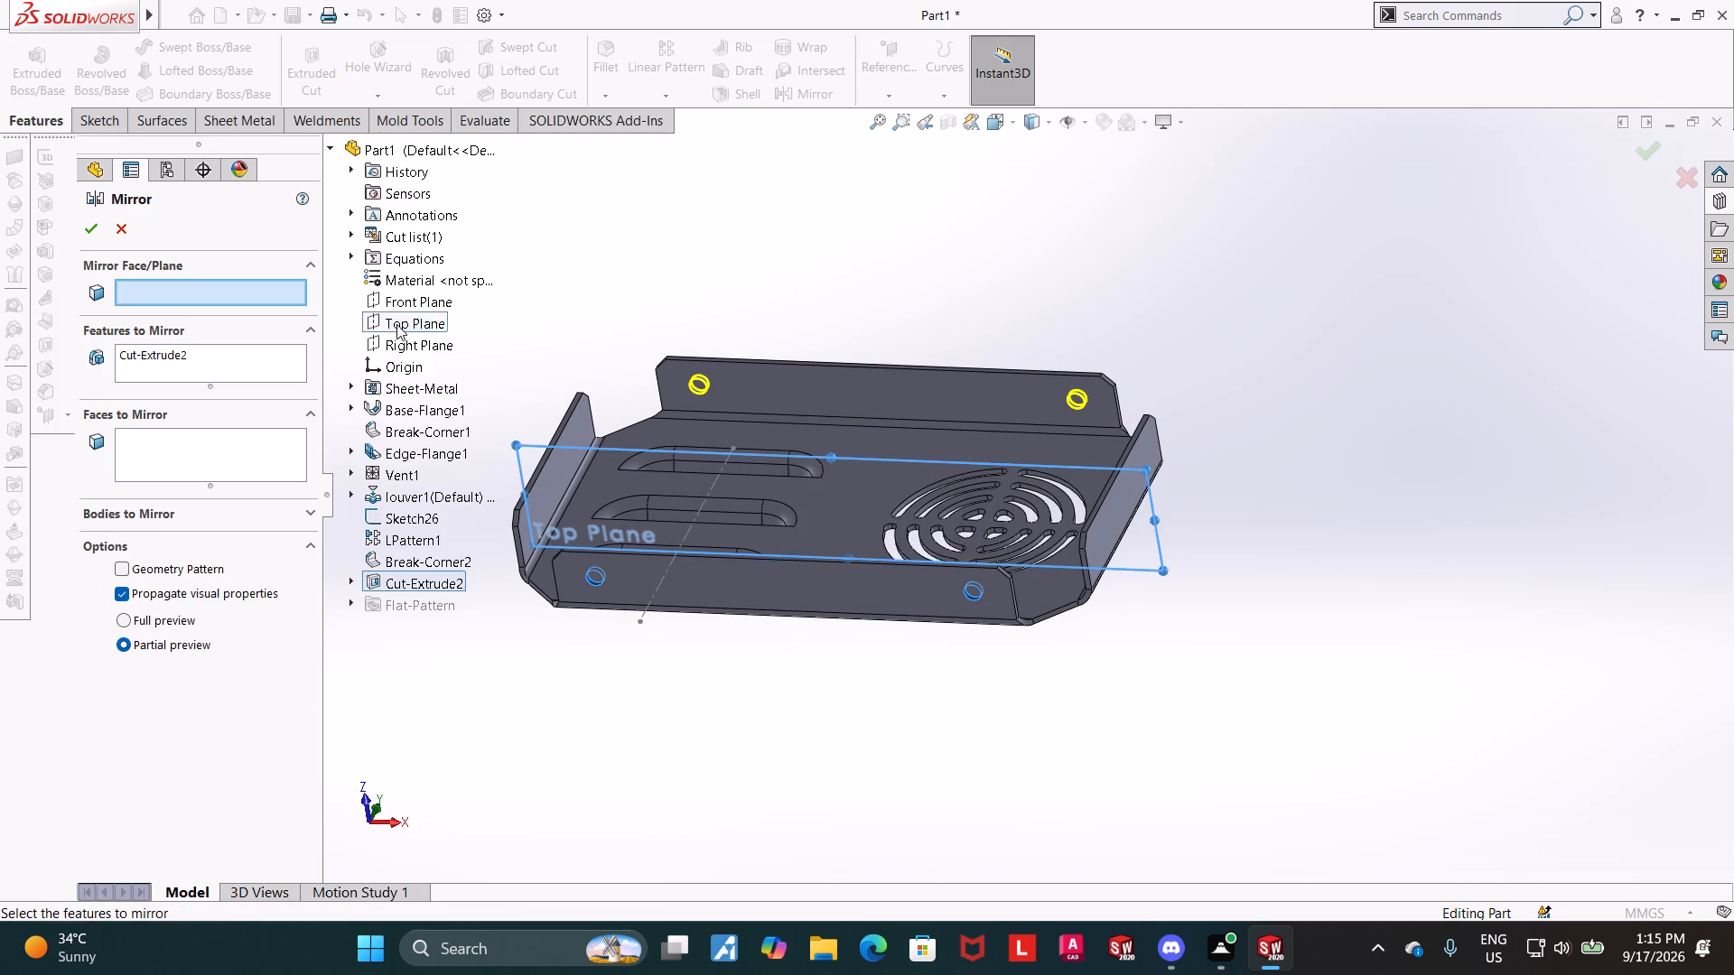
pyautogui.click(84, 233)
pyautogui.click(1468, 392)
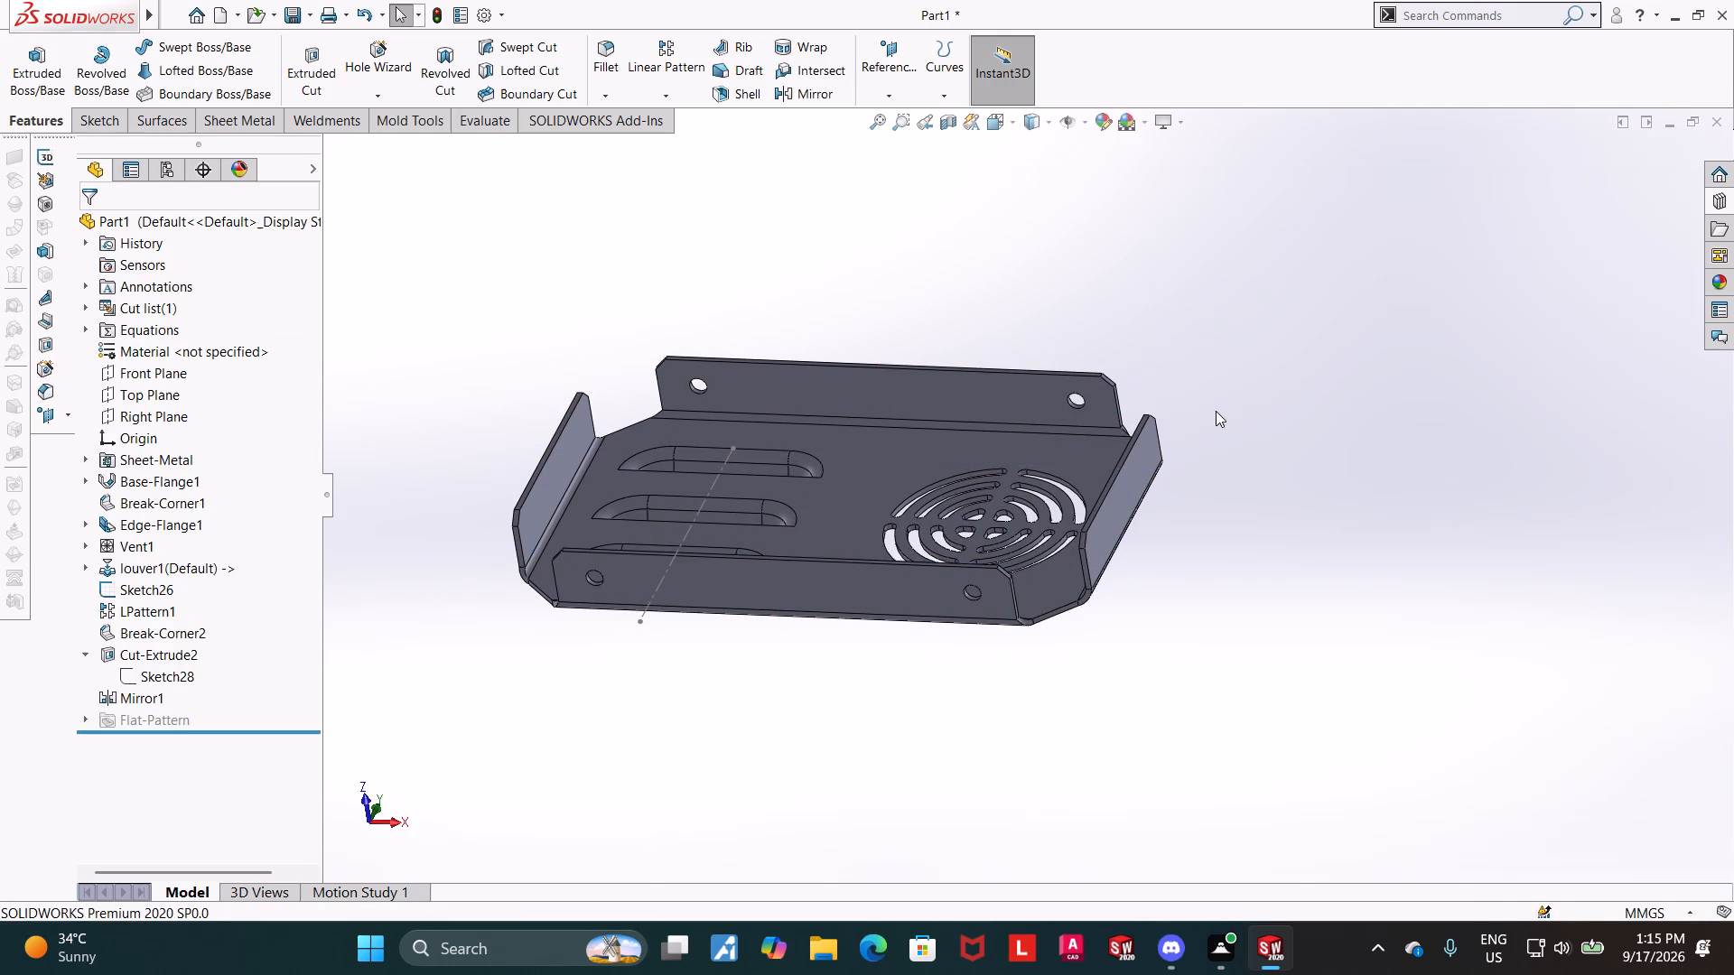
# Start a sketch on the vent-side short flange's outer face and draw a circle about 4.2 mm in diameter near its rear end.
pyautogui.moveTo(1229, 399); pyautogui.dragTo(1259, 375, button='middle')
pyautogui.click(1319, 439)
pyautogui.moveTo(1269, 460); pyautogui.dragTo(1110, 627, button='middle')
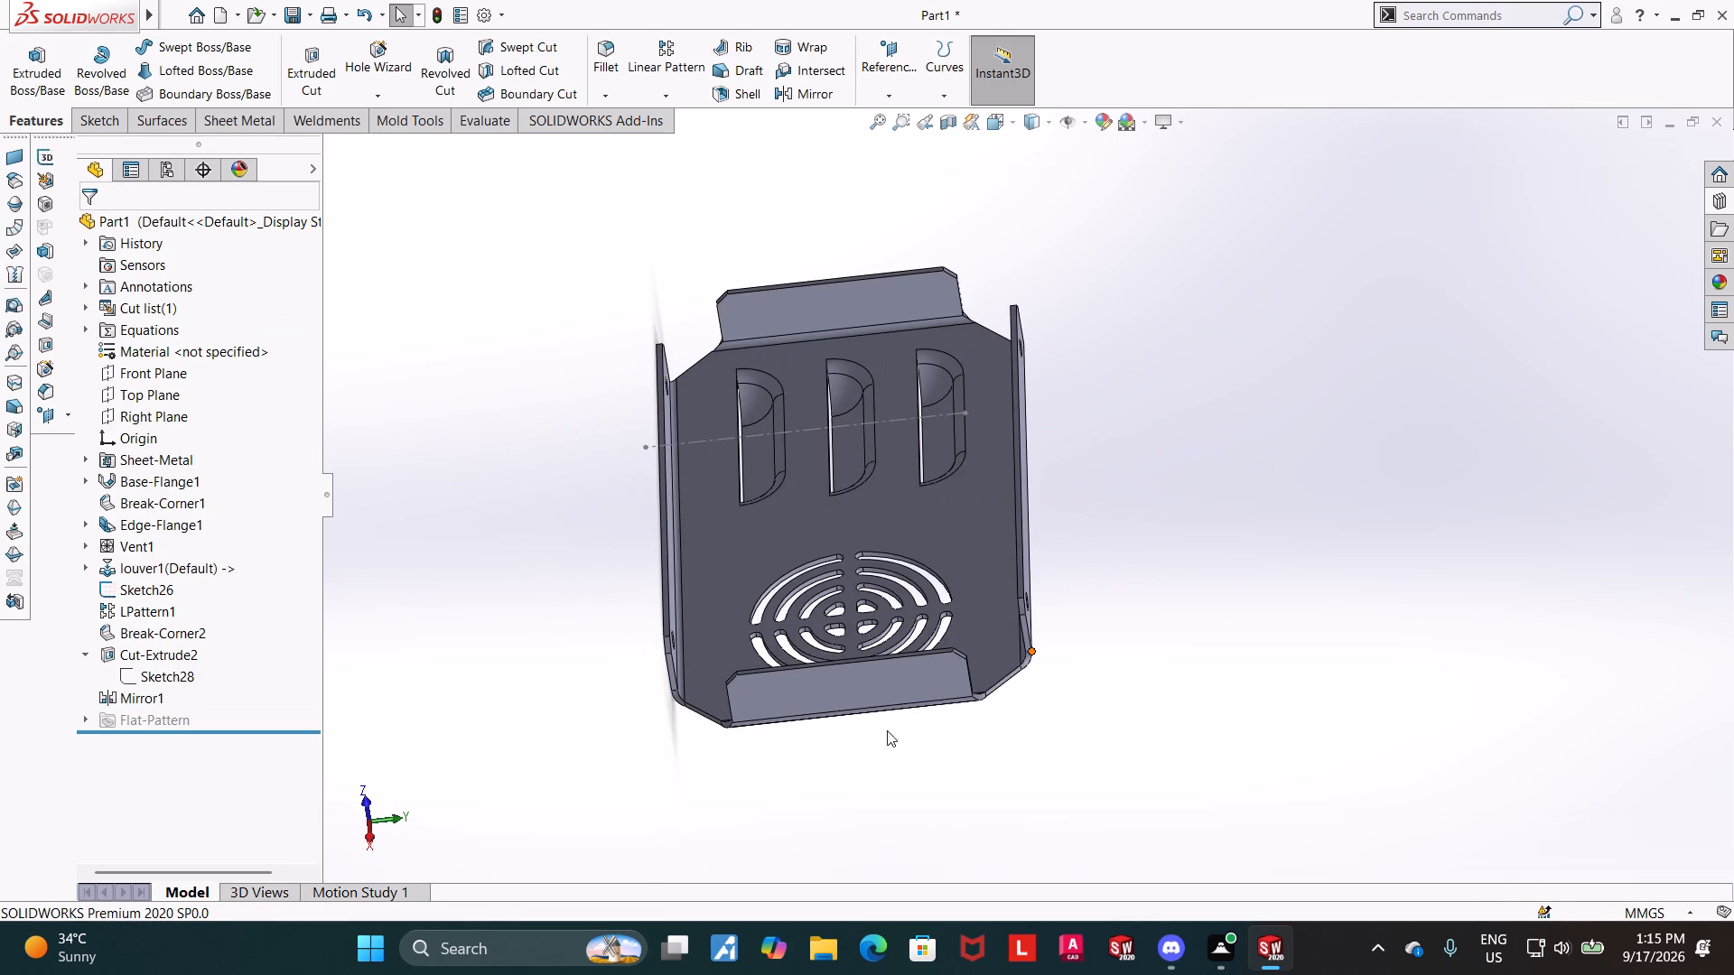
pyautogui.click(900, 679)
pyautogui.click(973, 627)
pyautogui.click(160, 737)
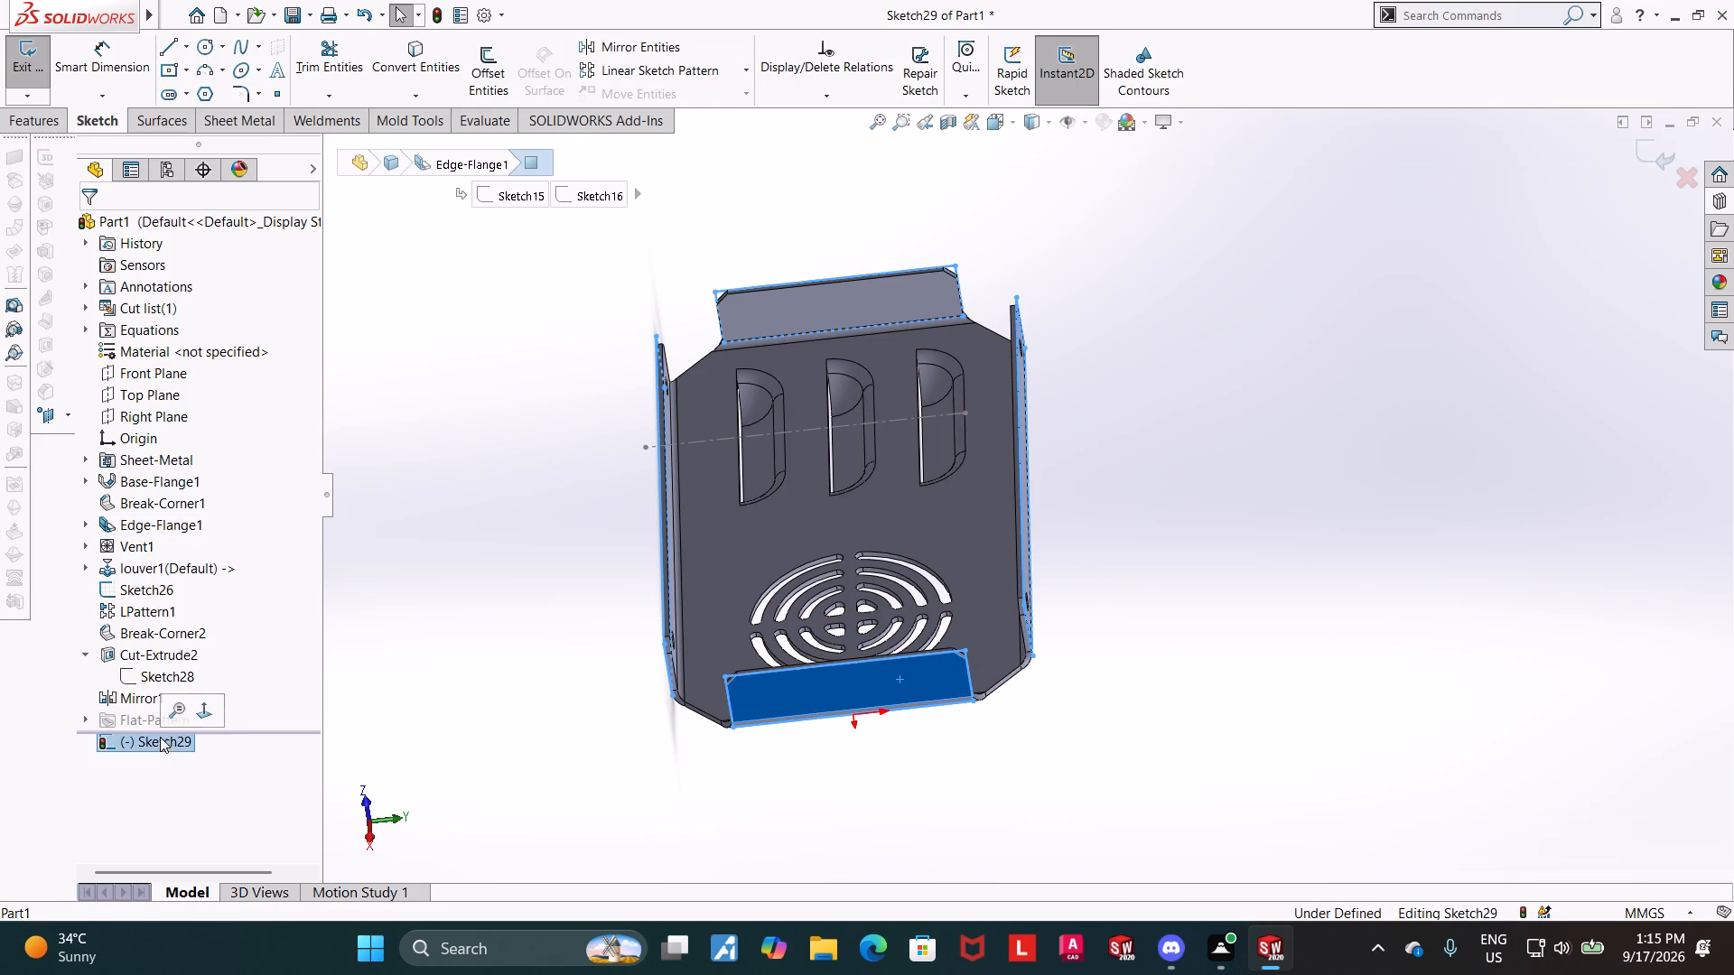
pyautogui.click(207, 708)
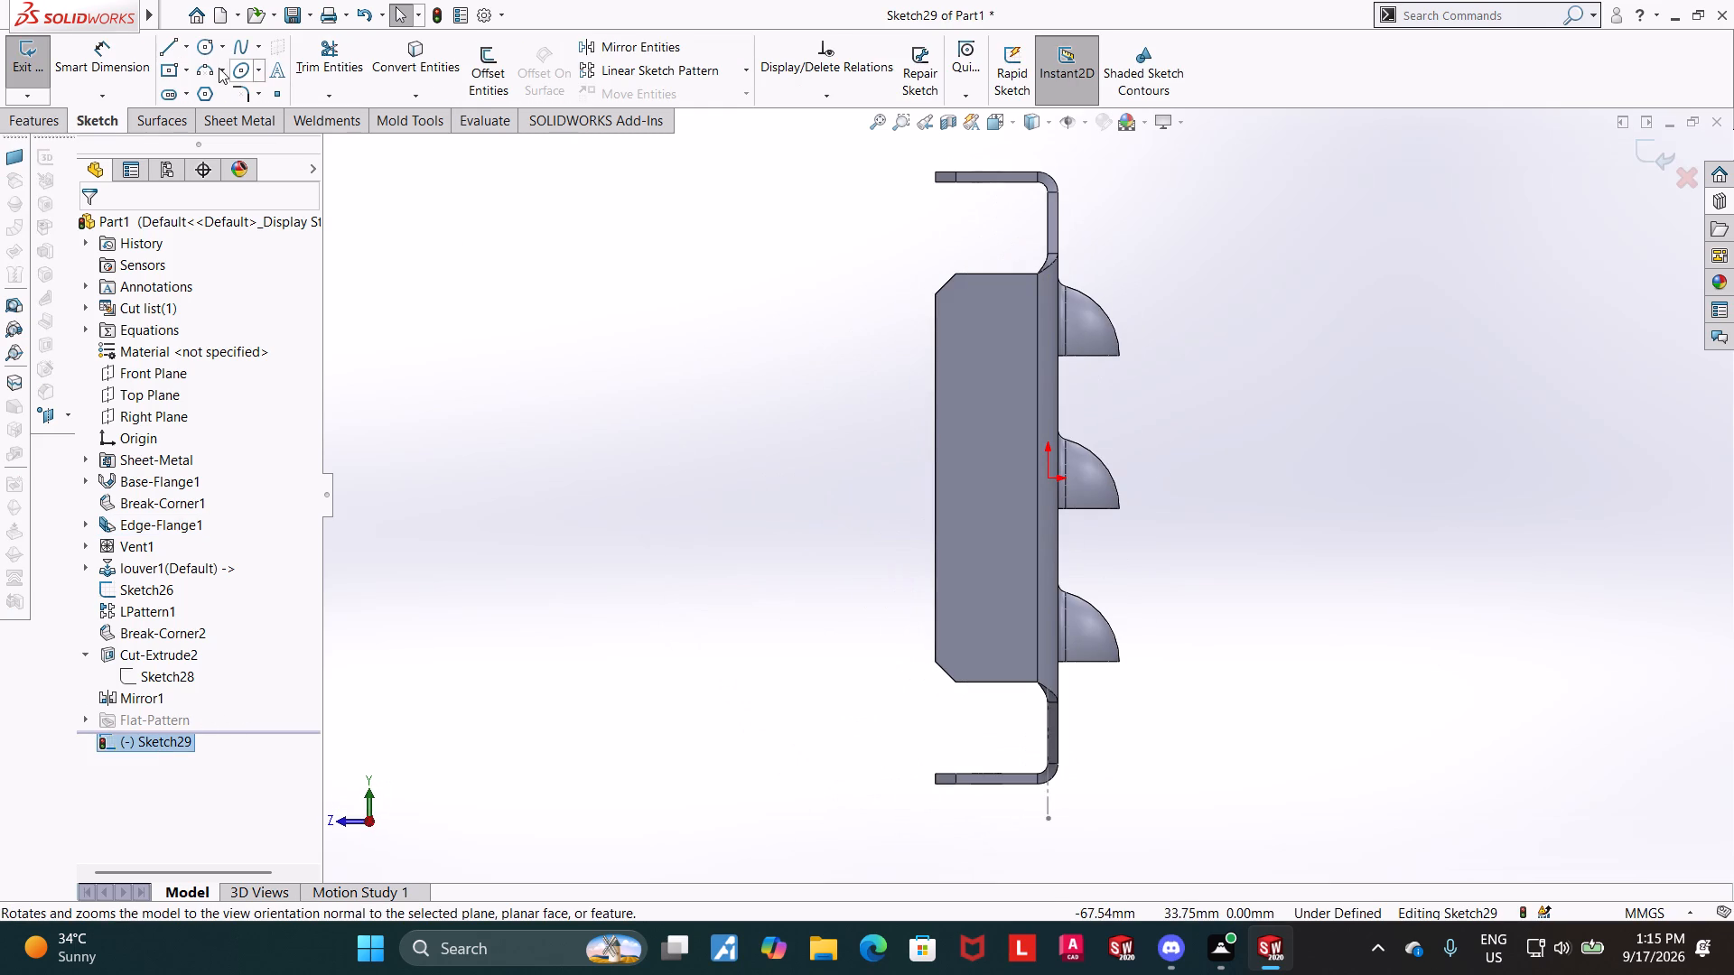
pyautogui.click(211, 51)
pyautogui.click(983, 316)
pyautogui.click(1002, 306)
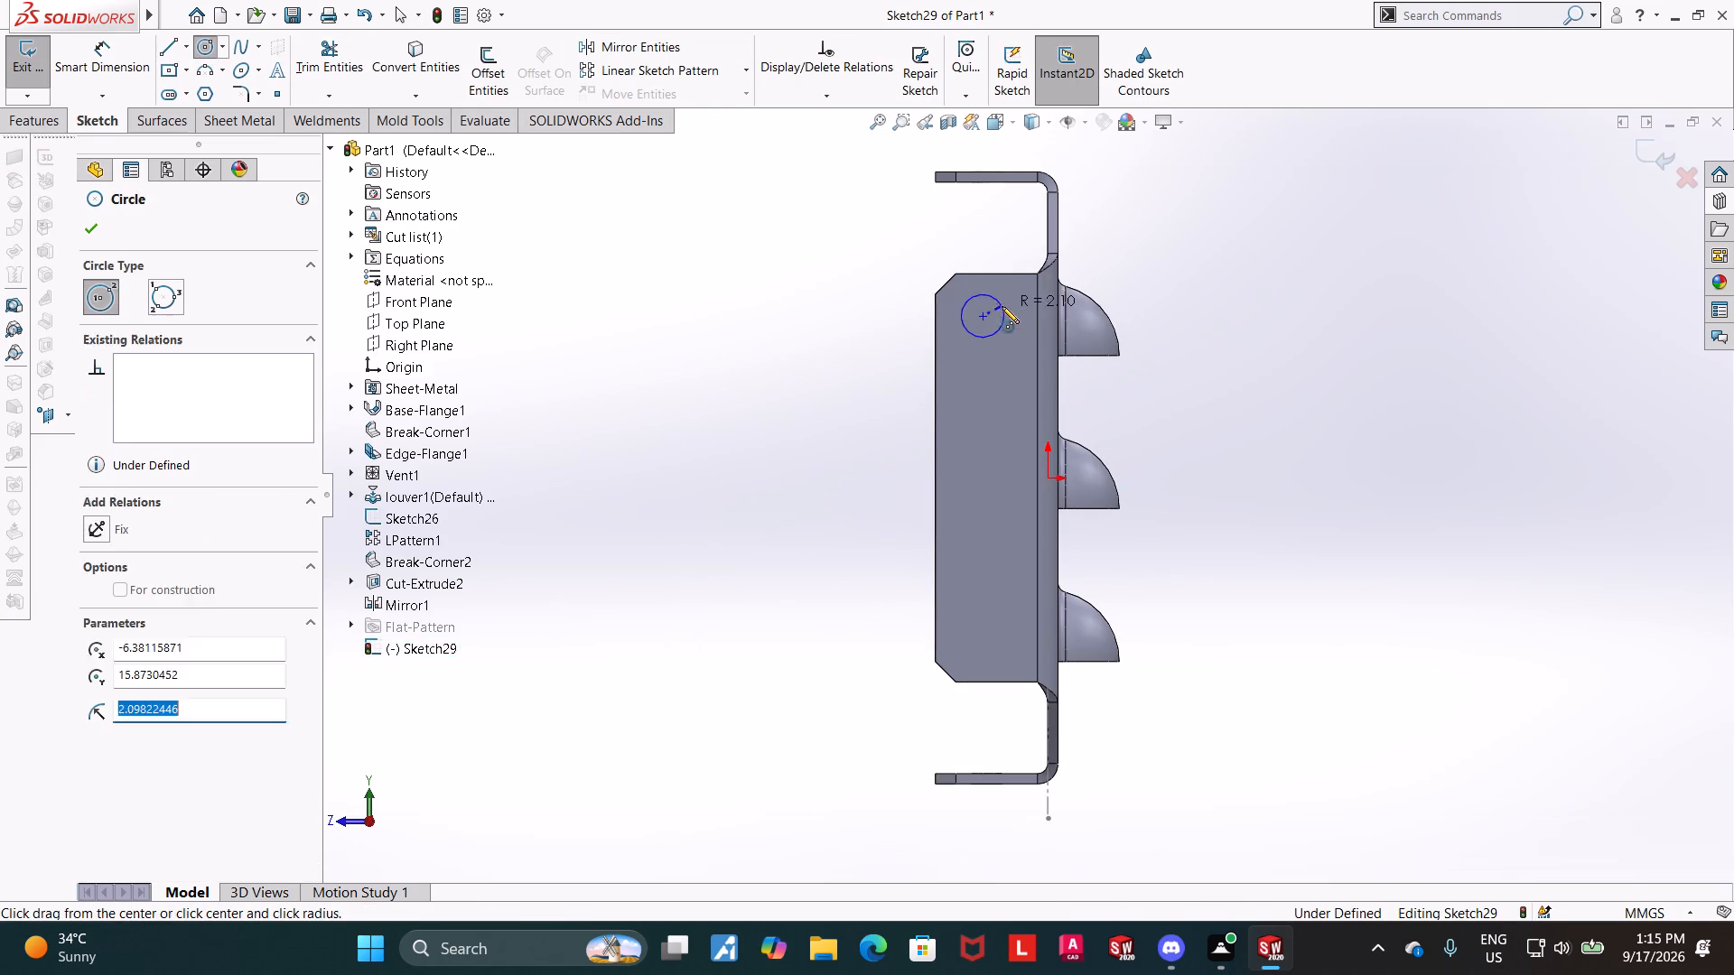
pyautogui.press('Escape')
# Dimension the short flange circle's diameter as 3 mm.
pyautogui.click(88, 52)
pyautogui.click(993, 335)
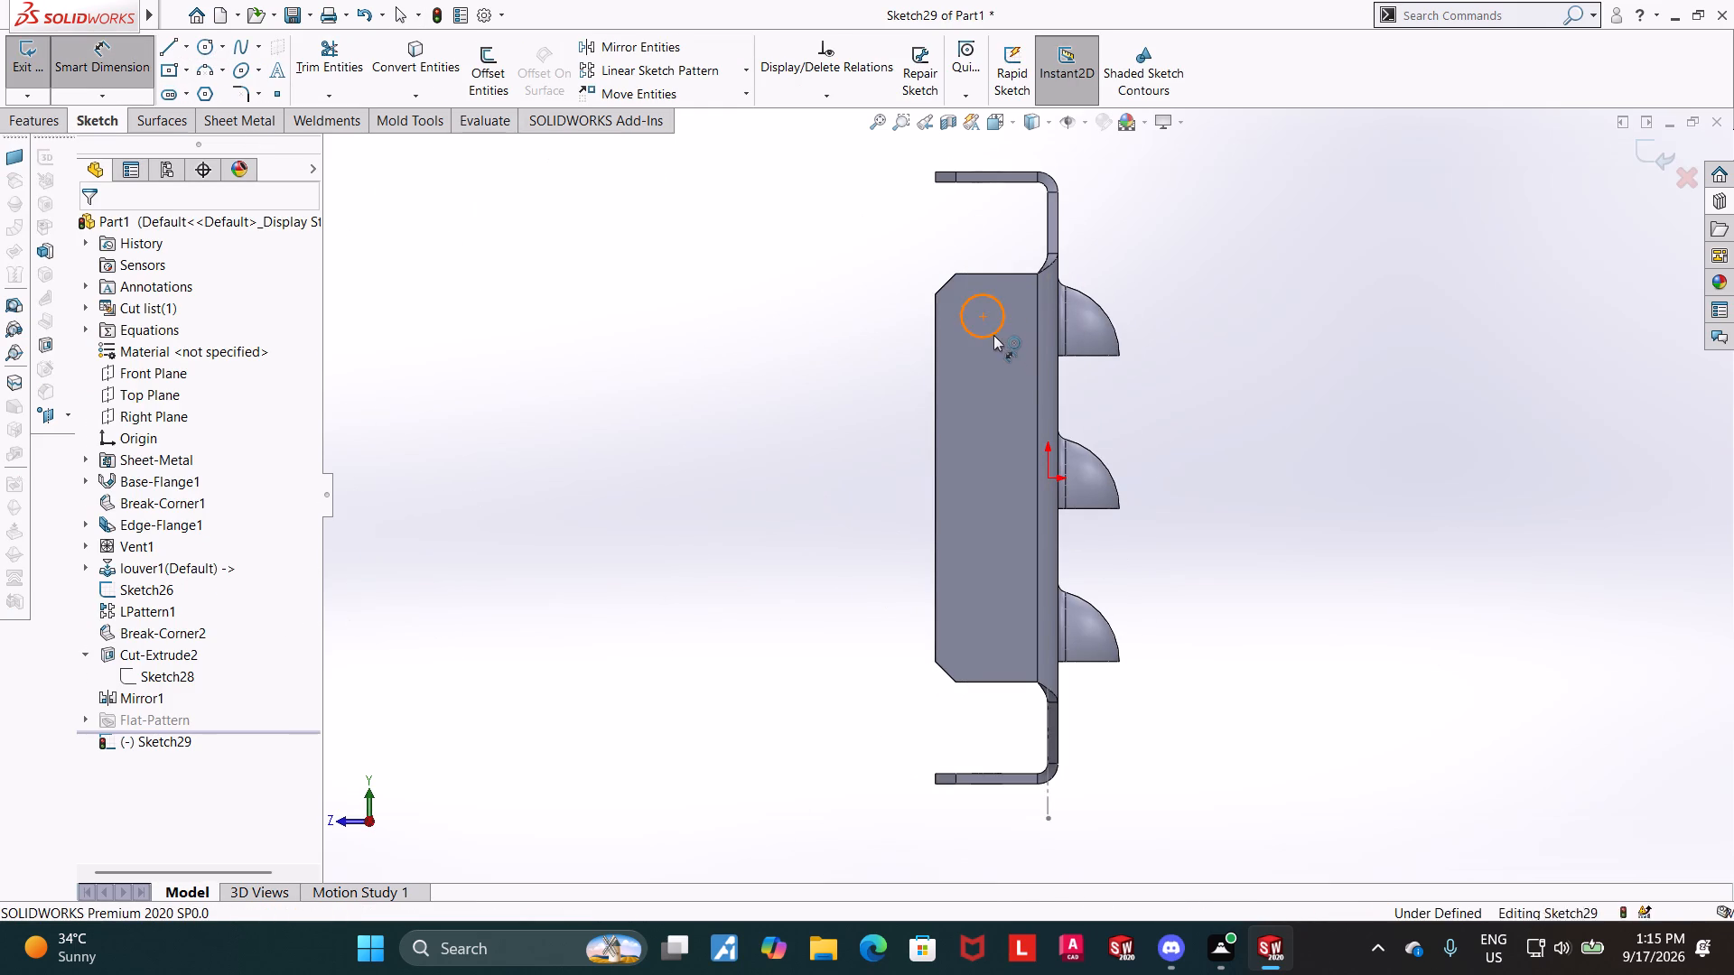
pyautogui.click(1009, 366)
pyautogui.press('3')
pyautogui.press('Return')
pyautogui.press('Escape')
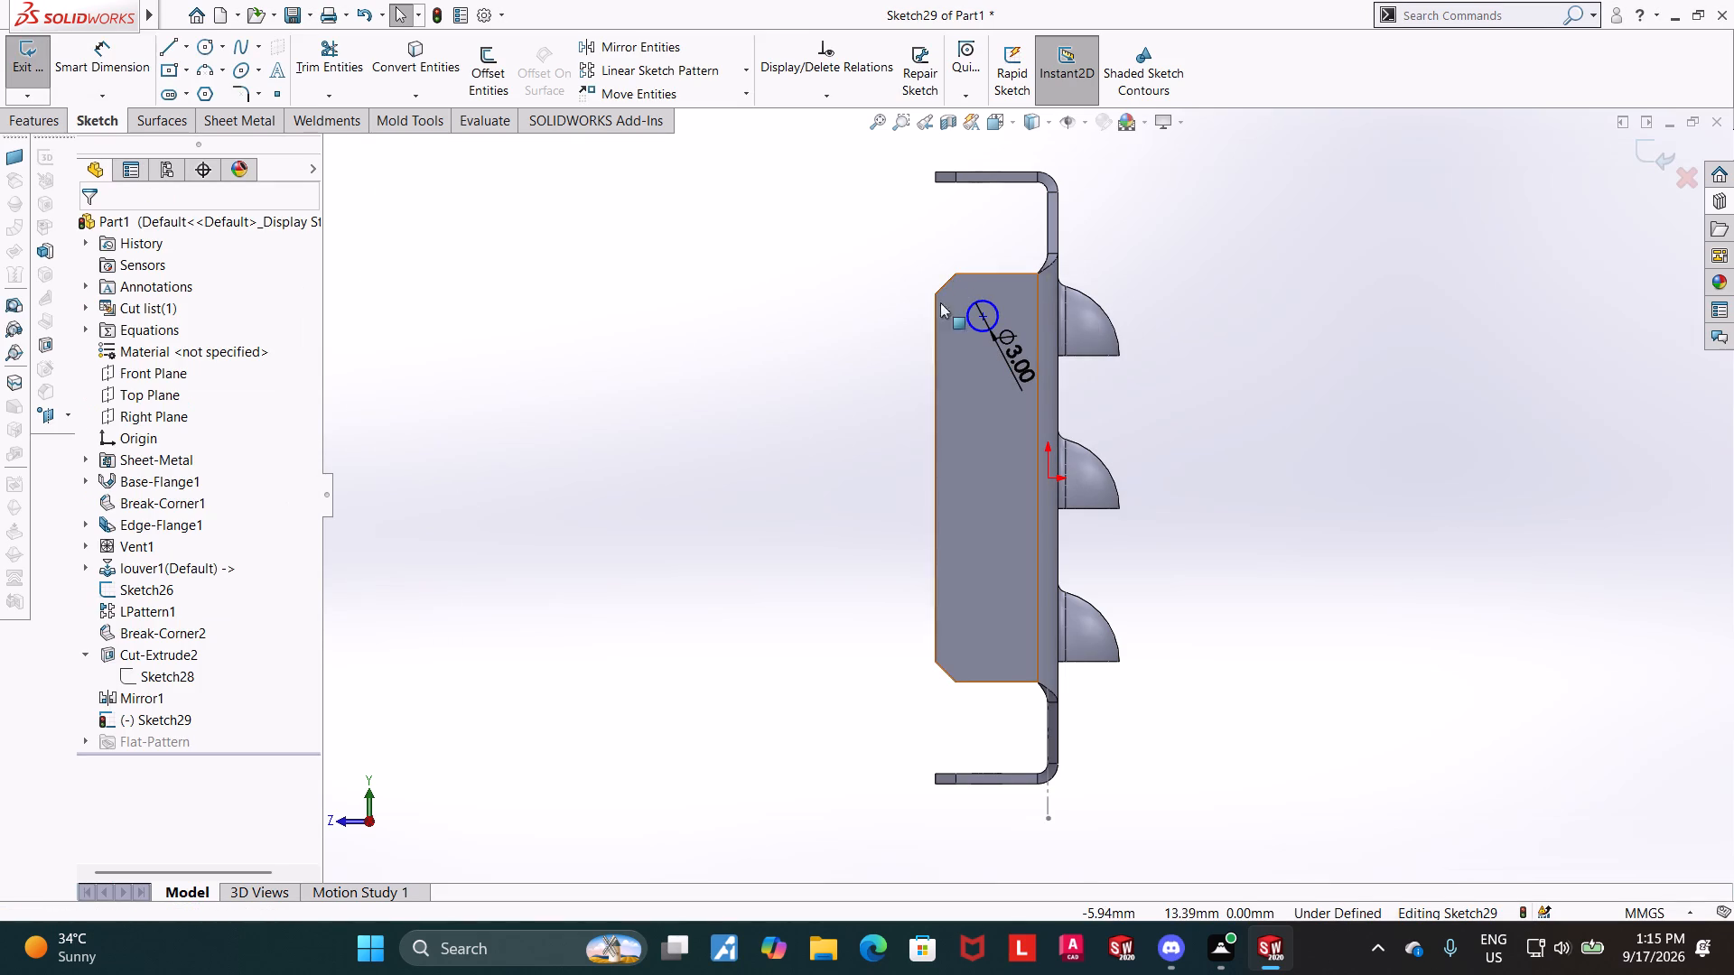
pyautogui.press('Escape')
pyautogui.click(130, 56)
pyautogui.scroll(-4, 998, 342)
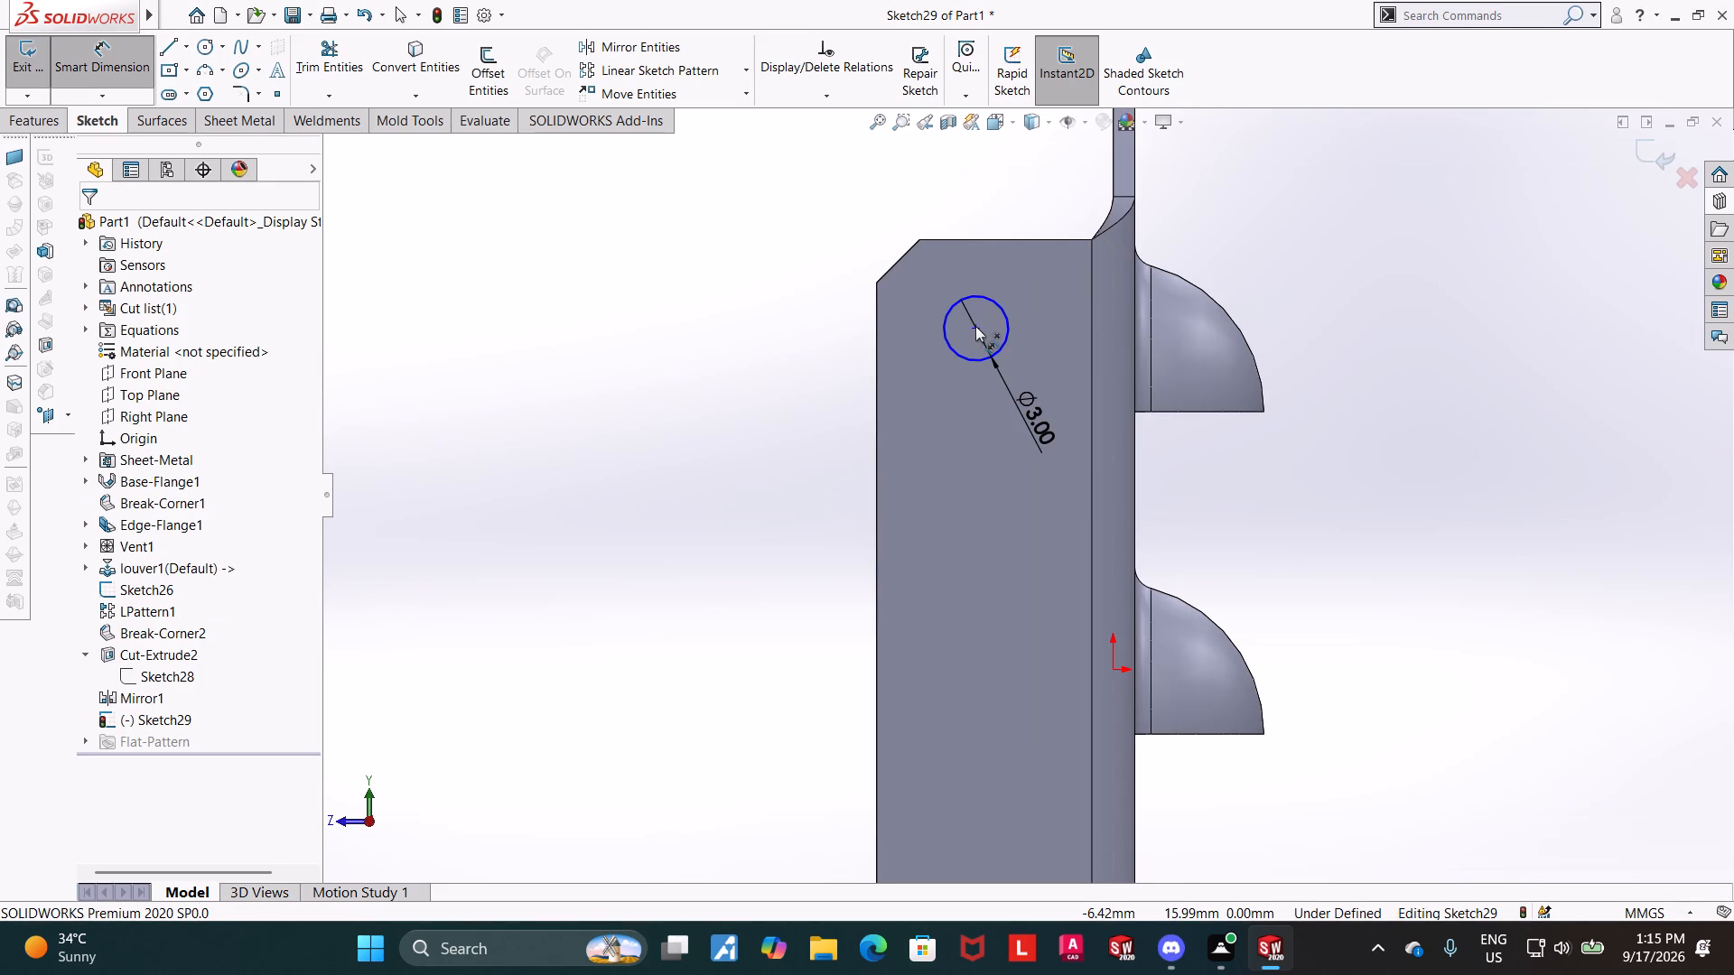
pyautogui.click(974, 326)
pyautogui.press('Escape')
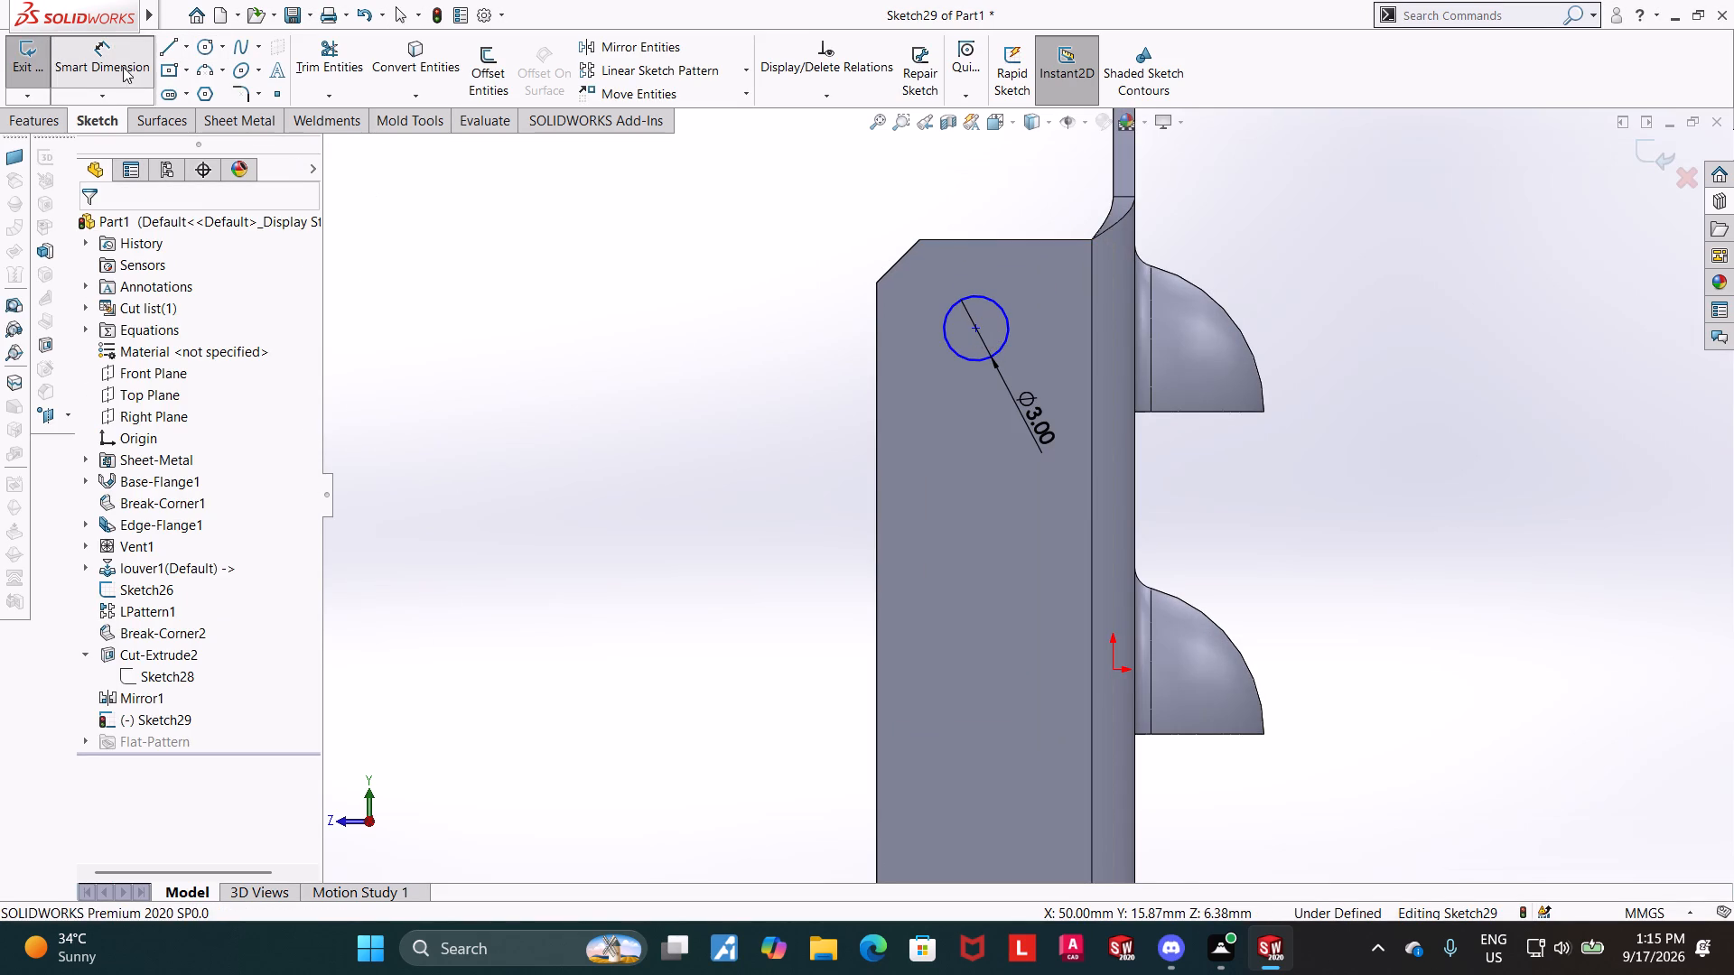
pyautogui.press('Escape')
# Dimension the circle's centre 7 mm from the end edge of the short flange.
pyautogui.click(113, 60)
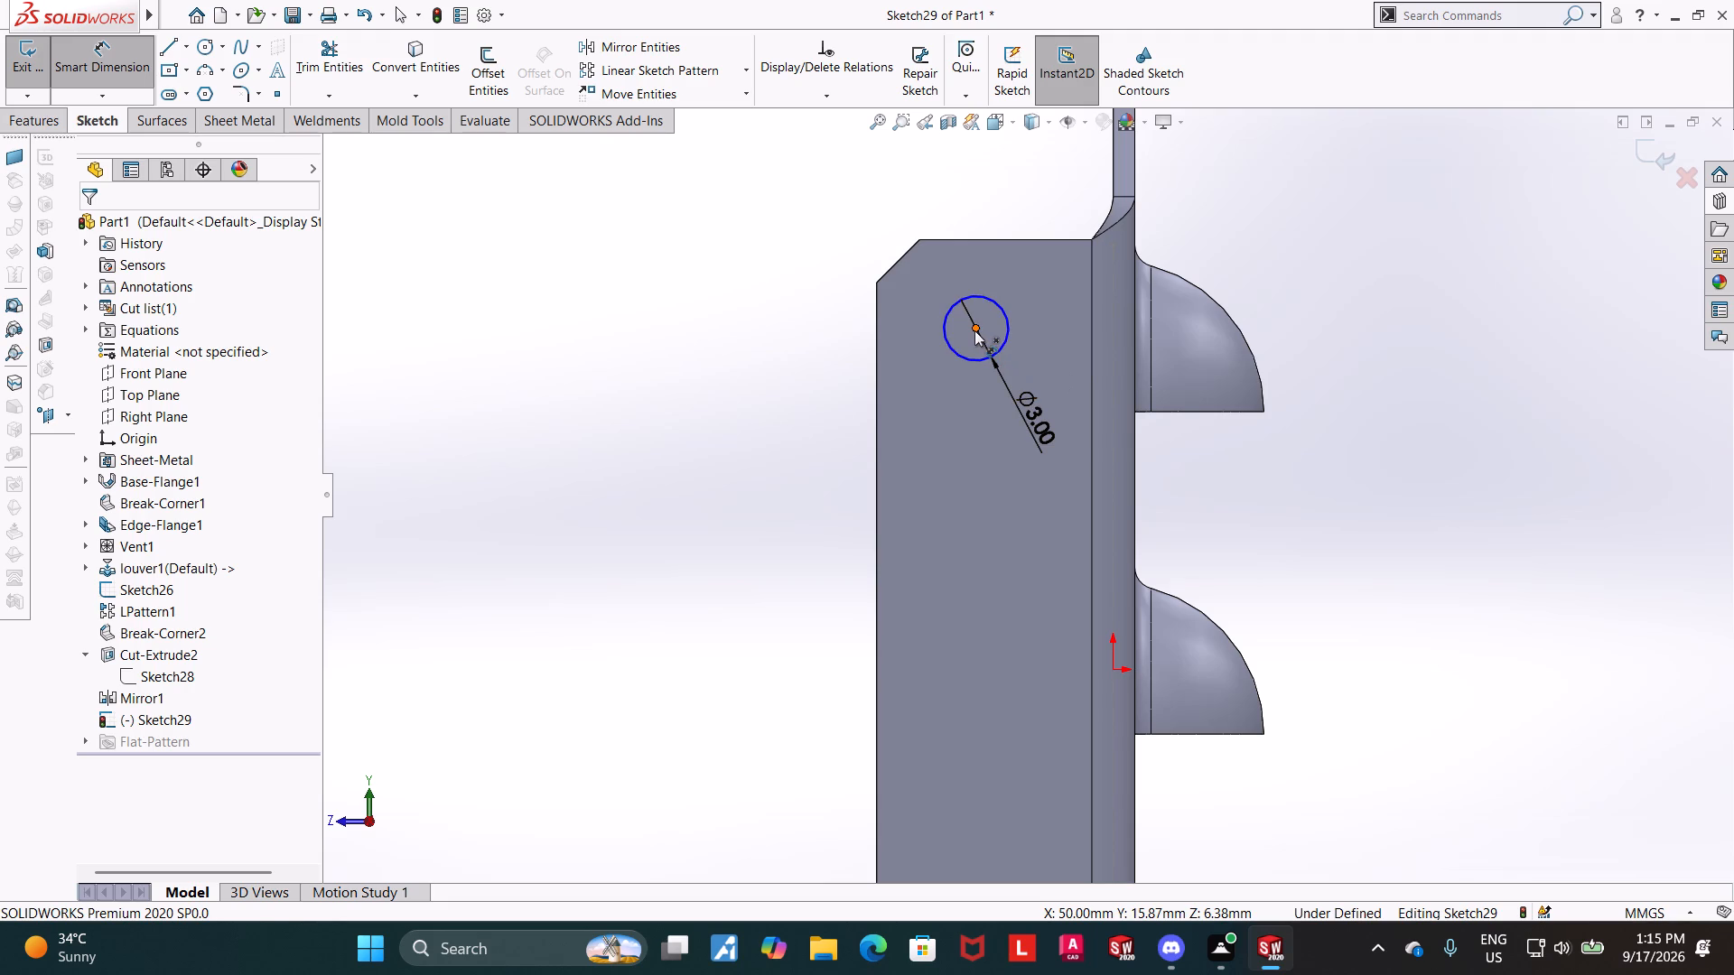
pyautogui.click(974, 330)
pyautogui.click(998, 238)
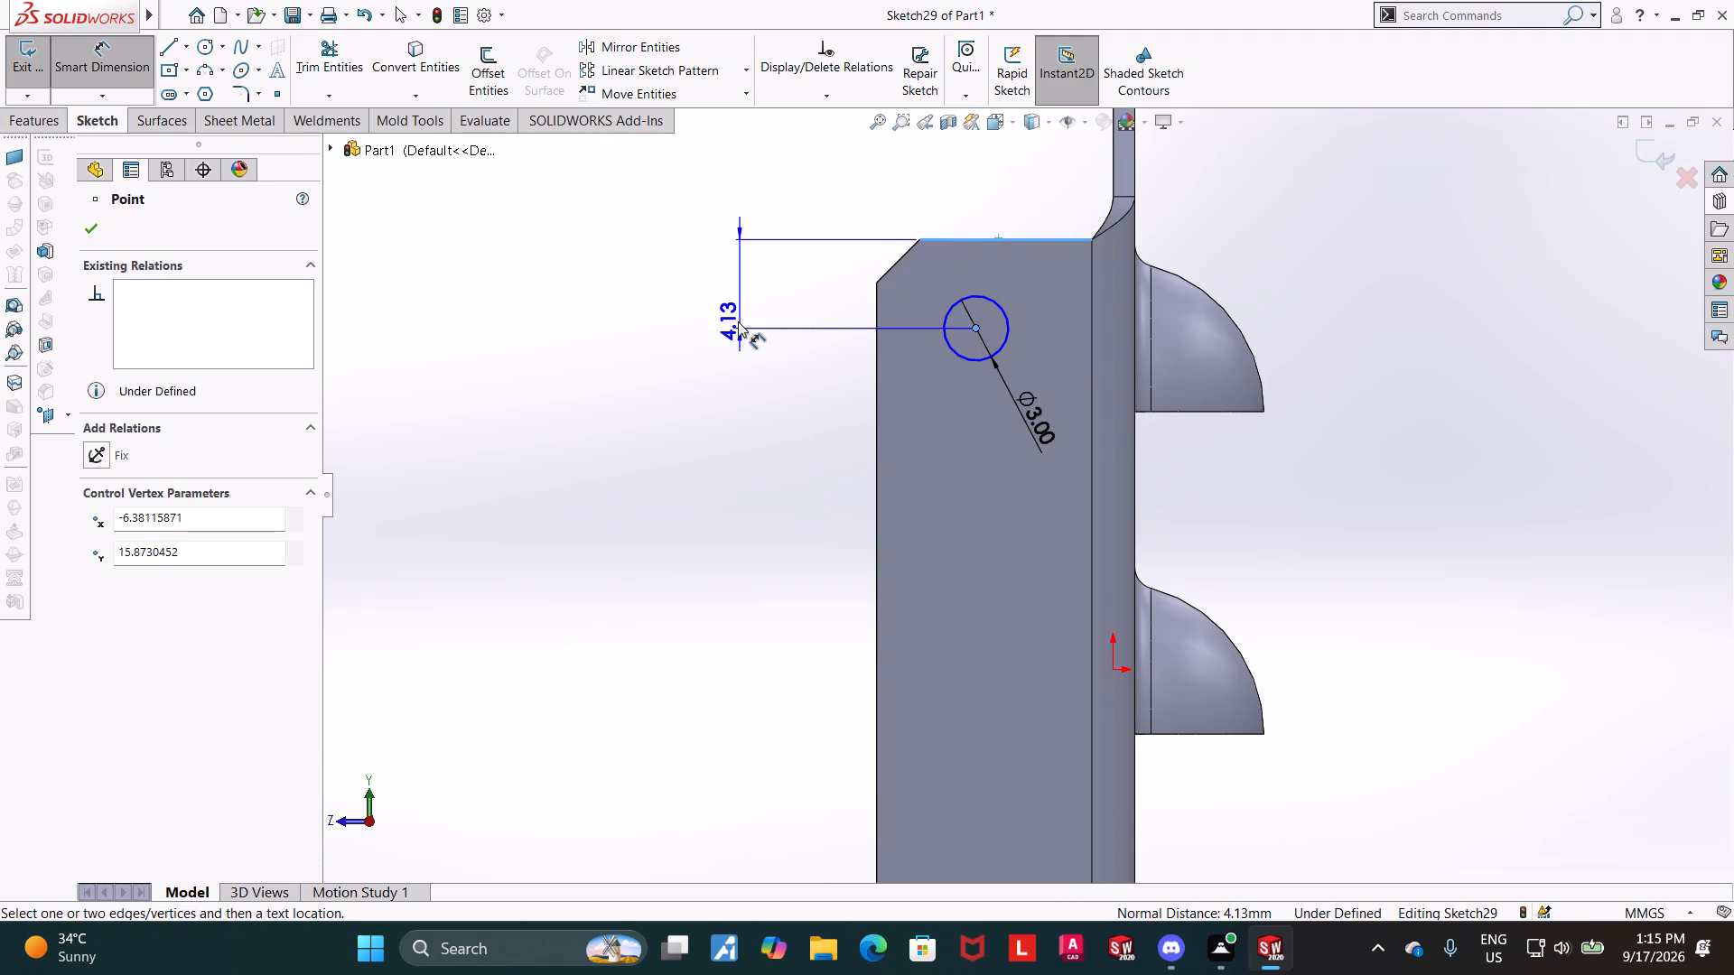
pyautogui.click(738, 321)
pyautogui.press('7')
pyautogui.press('Return')
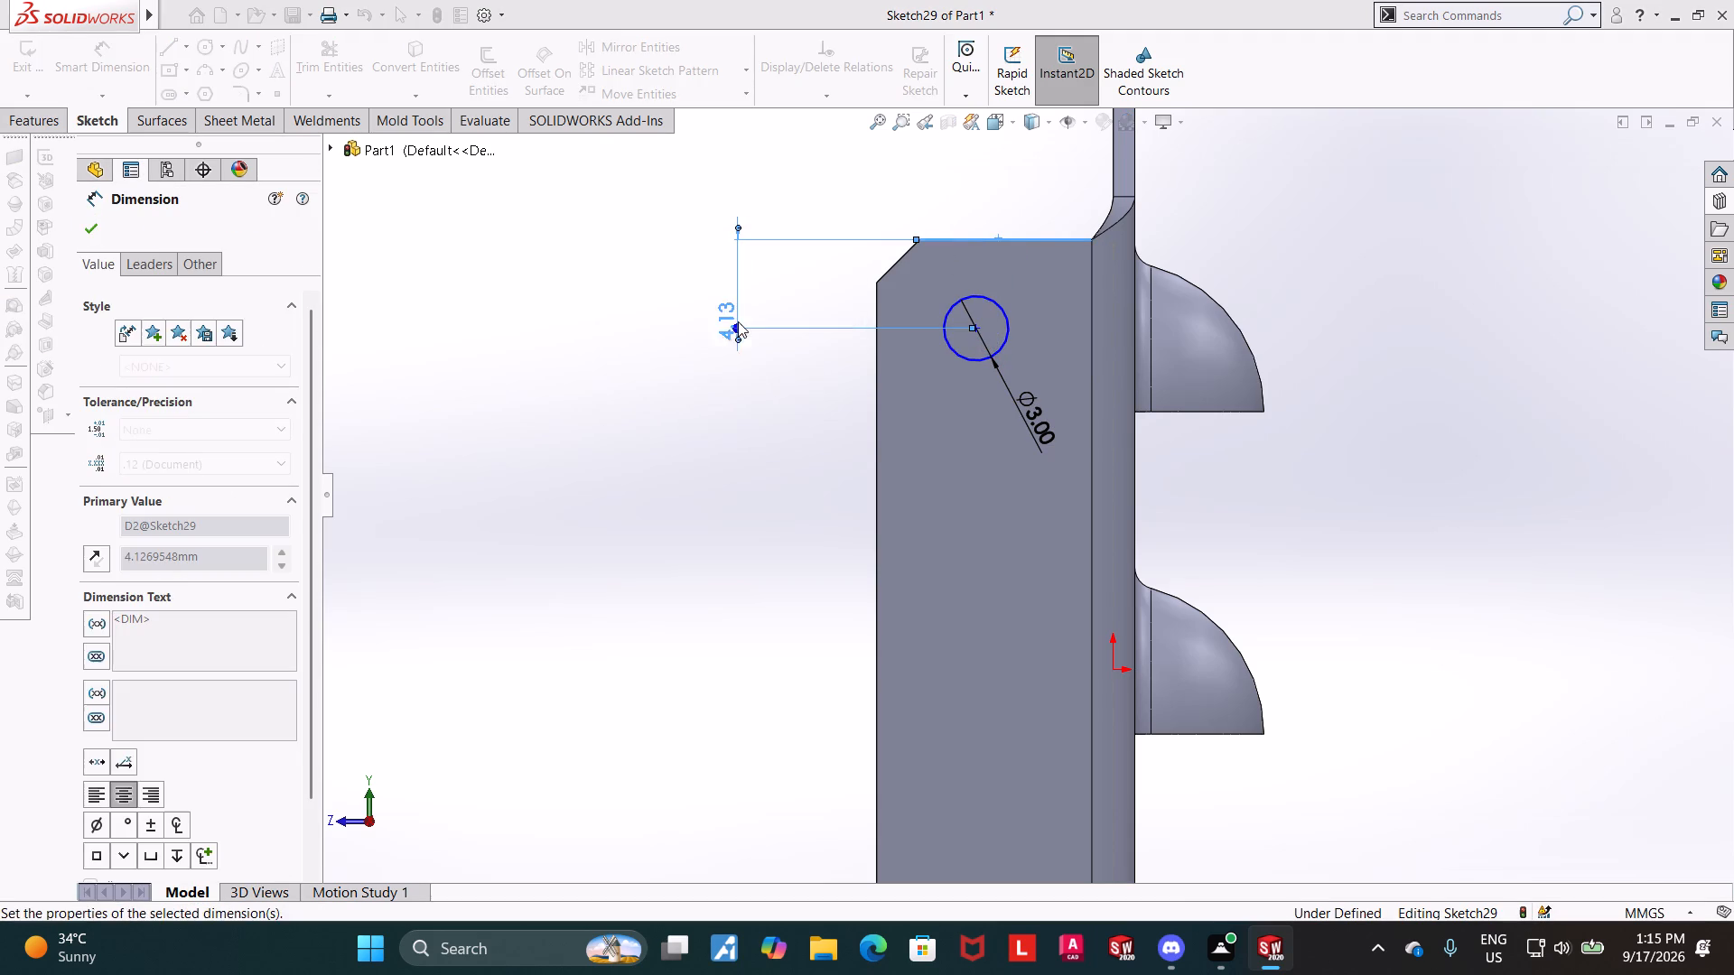
pyautogui.press('Escape')
pyautogui.press('Escape')
# Dimension the circle's centre 5 mm from the short flange's long free edge.
pyautogui.click(105, 60)
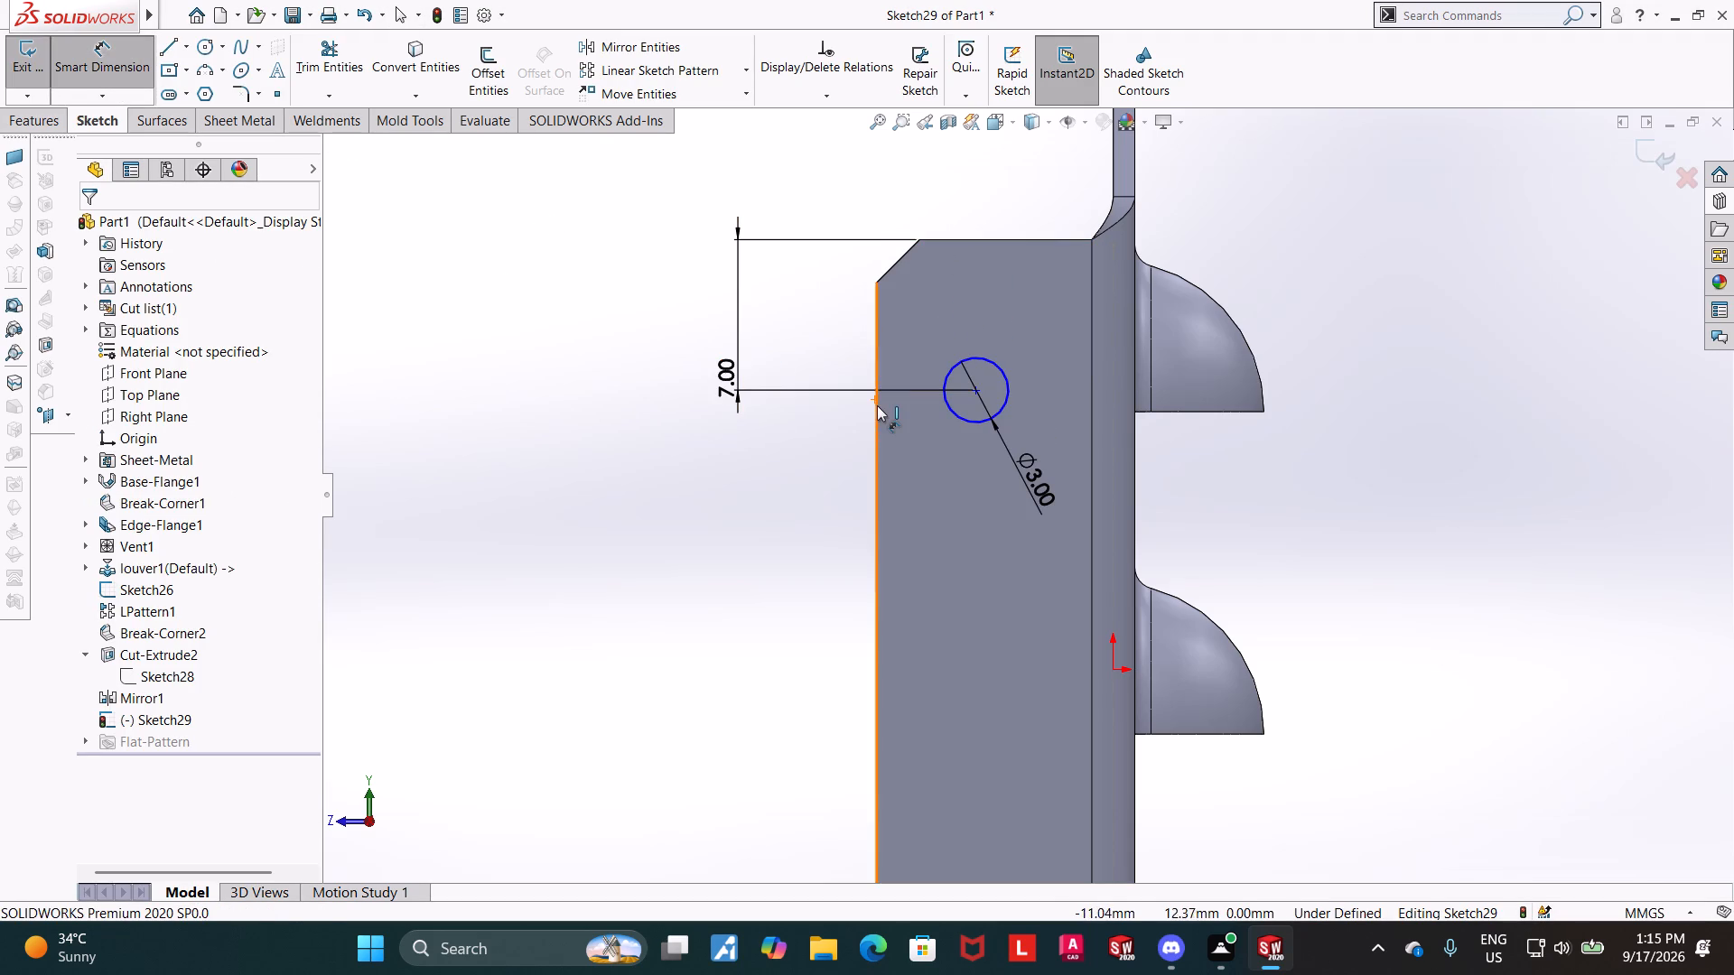
pyautogui.click(879, 405)
pyautogui.click(976, 390)
pyautogui.click(936, 199)
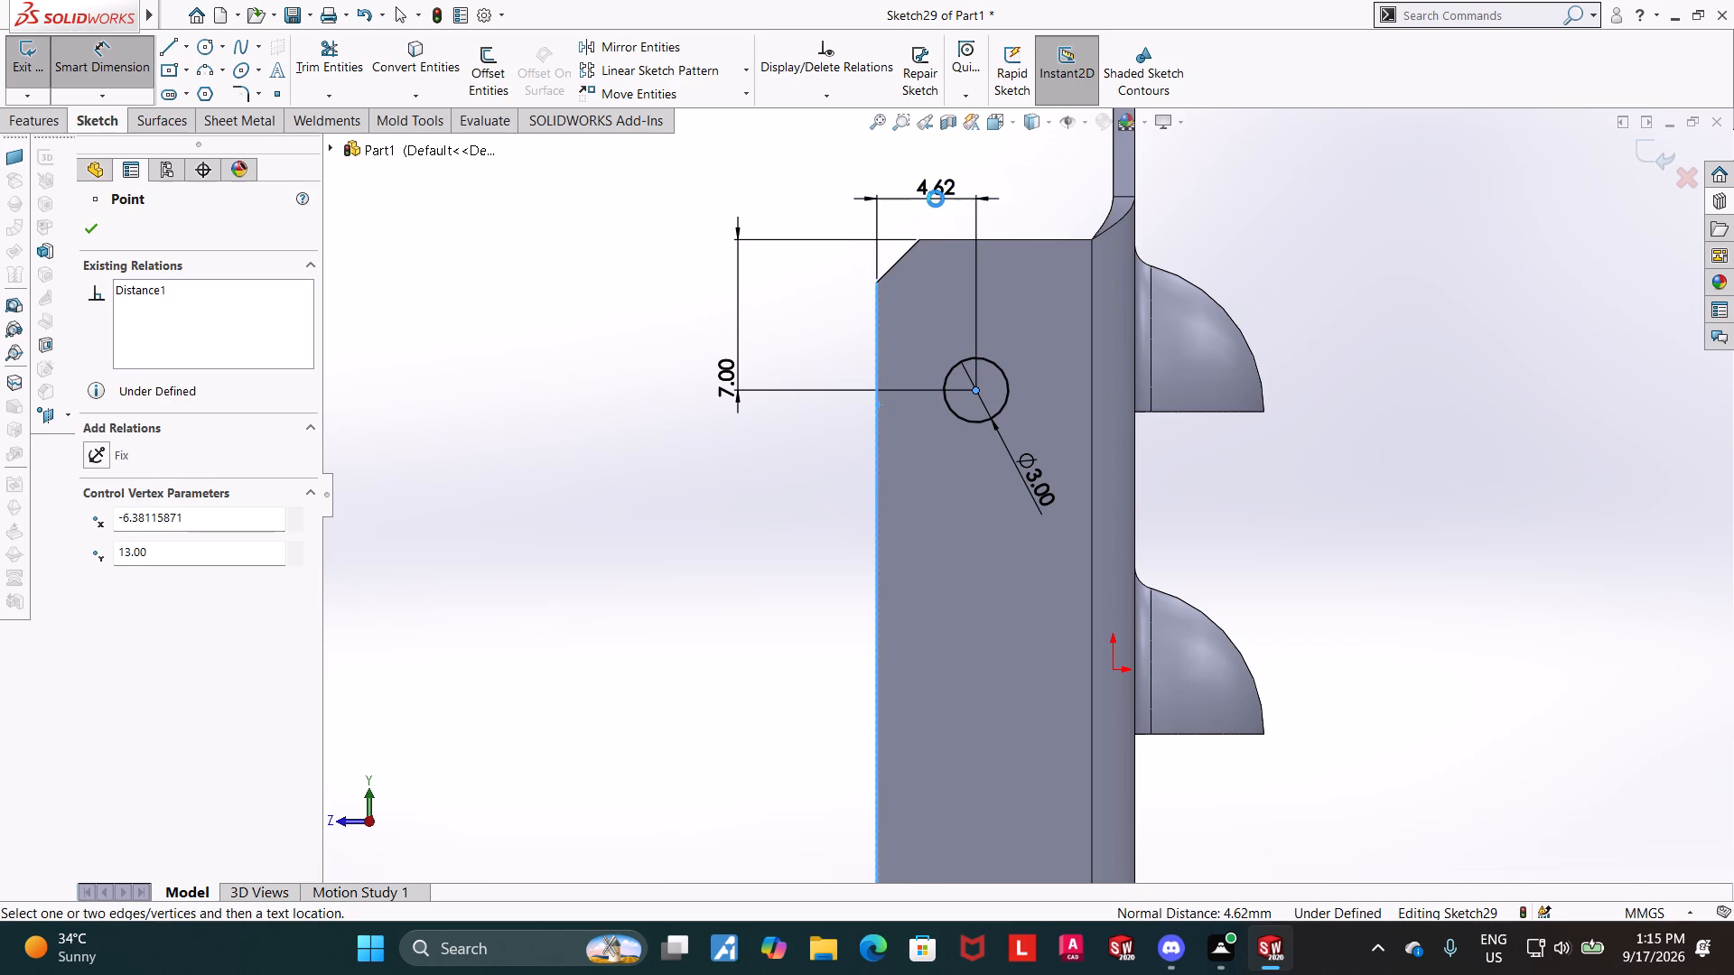
pyautogui.press('5')
pyautogui.press('Return')
pyautogui.press('Escape')
pyautogui.press('Escape')
pyautogui.press('Escape')
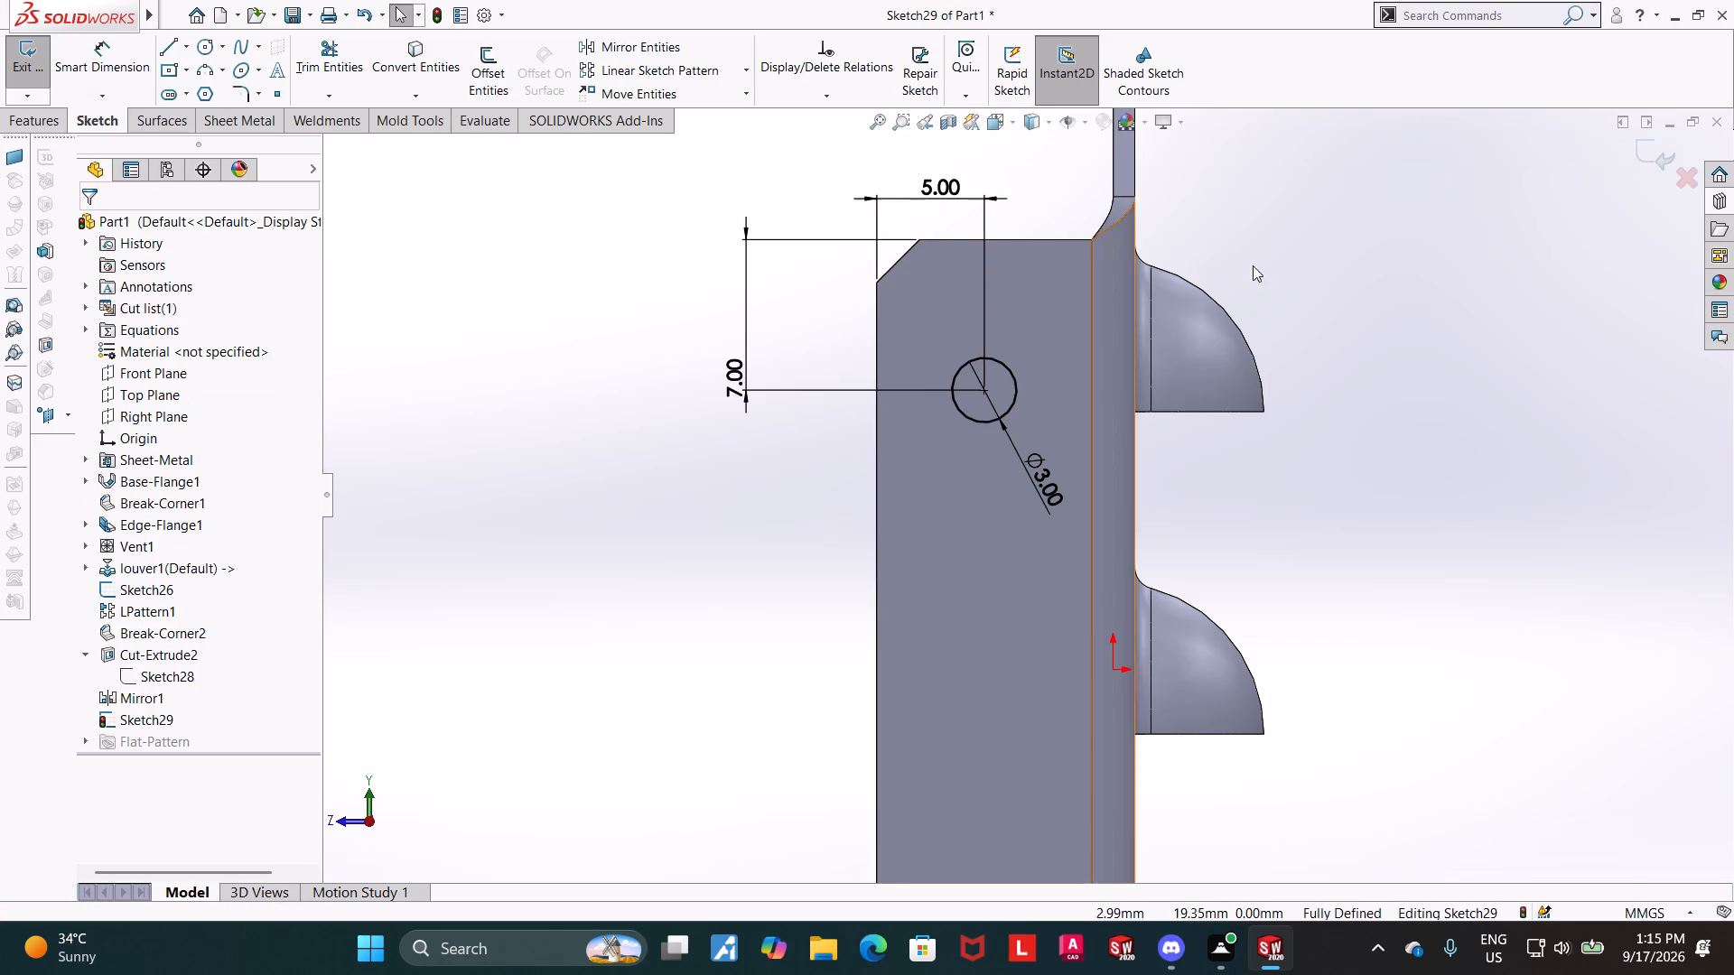
# Draw a vertical centerline about 22 mm long from the sketch origin up through the middle of the short flange.
pyautogui.scroll(1, 1320, 283)
pyautogui.moveTo(1431, 317); pyautogui.dragTo(1444, 450, button='middle')
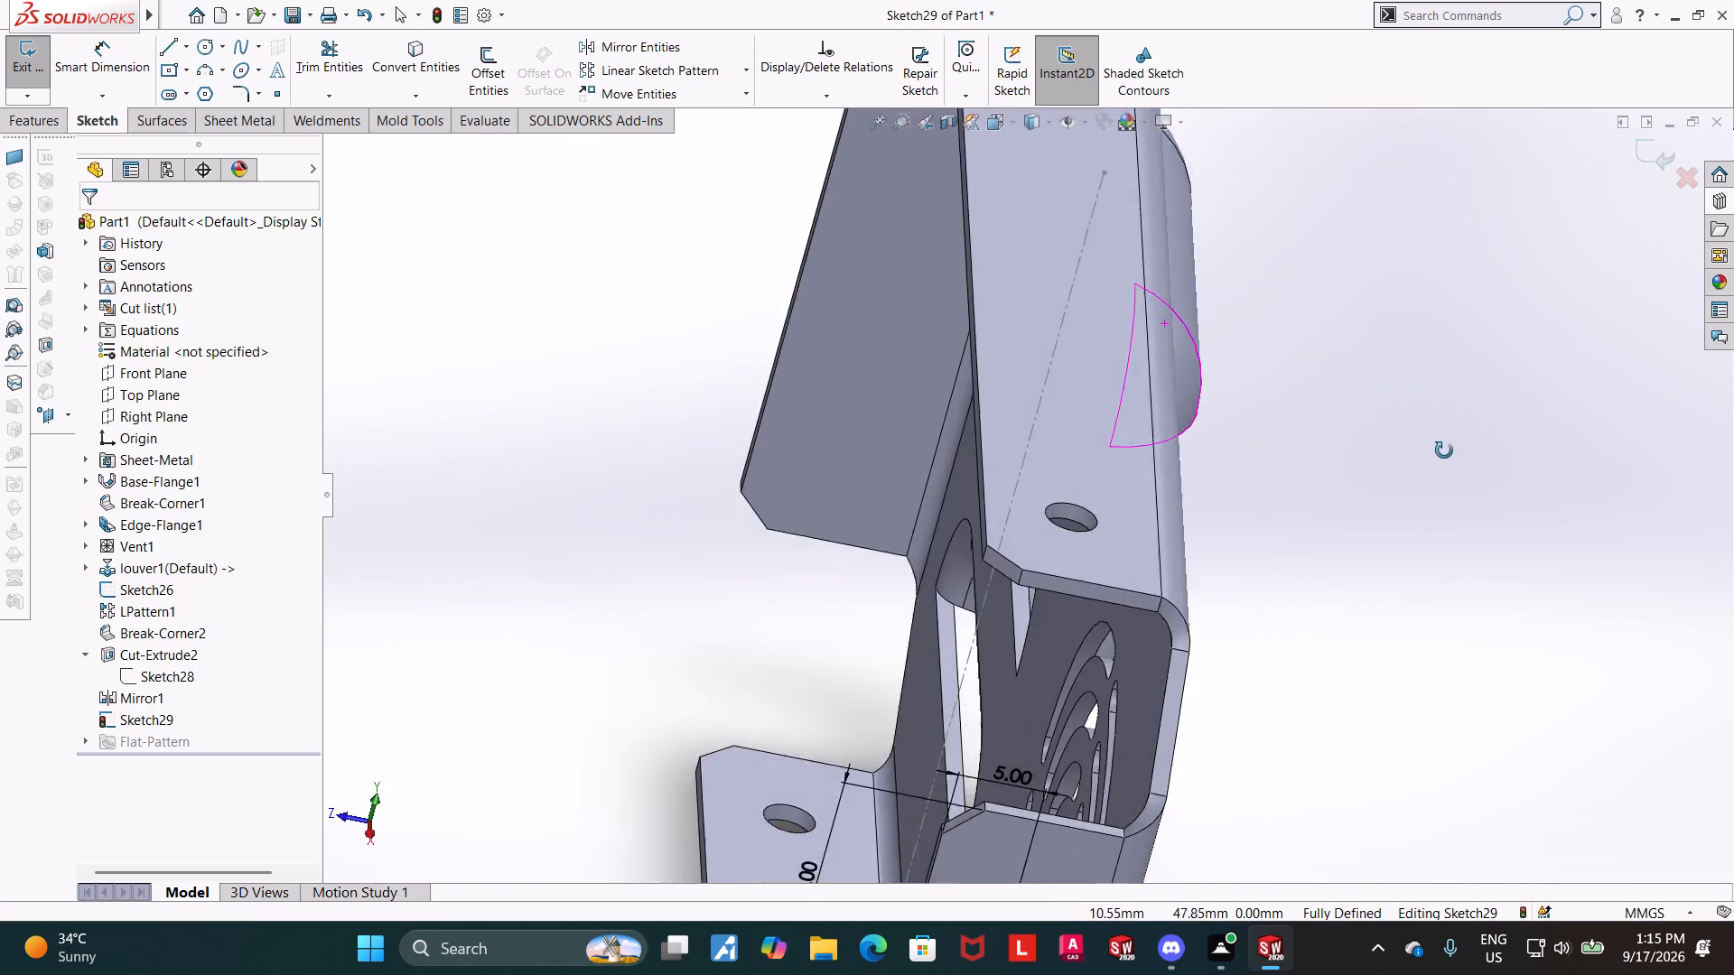
pyautogui.moveTo(1444, 450); pyautogui.dragTo(1451, 421, button='middle')
pyautogui.scroll(5, 1450, 424)
pyautogui.moveTo(1292, 422); pyautogui.dragTo(1303, 341, button='middle')
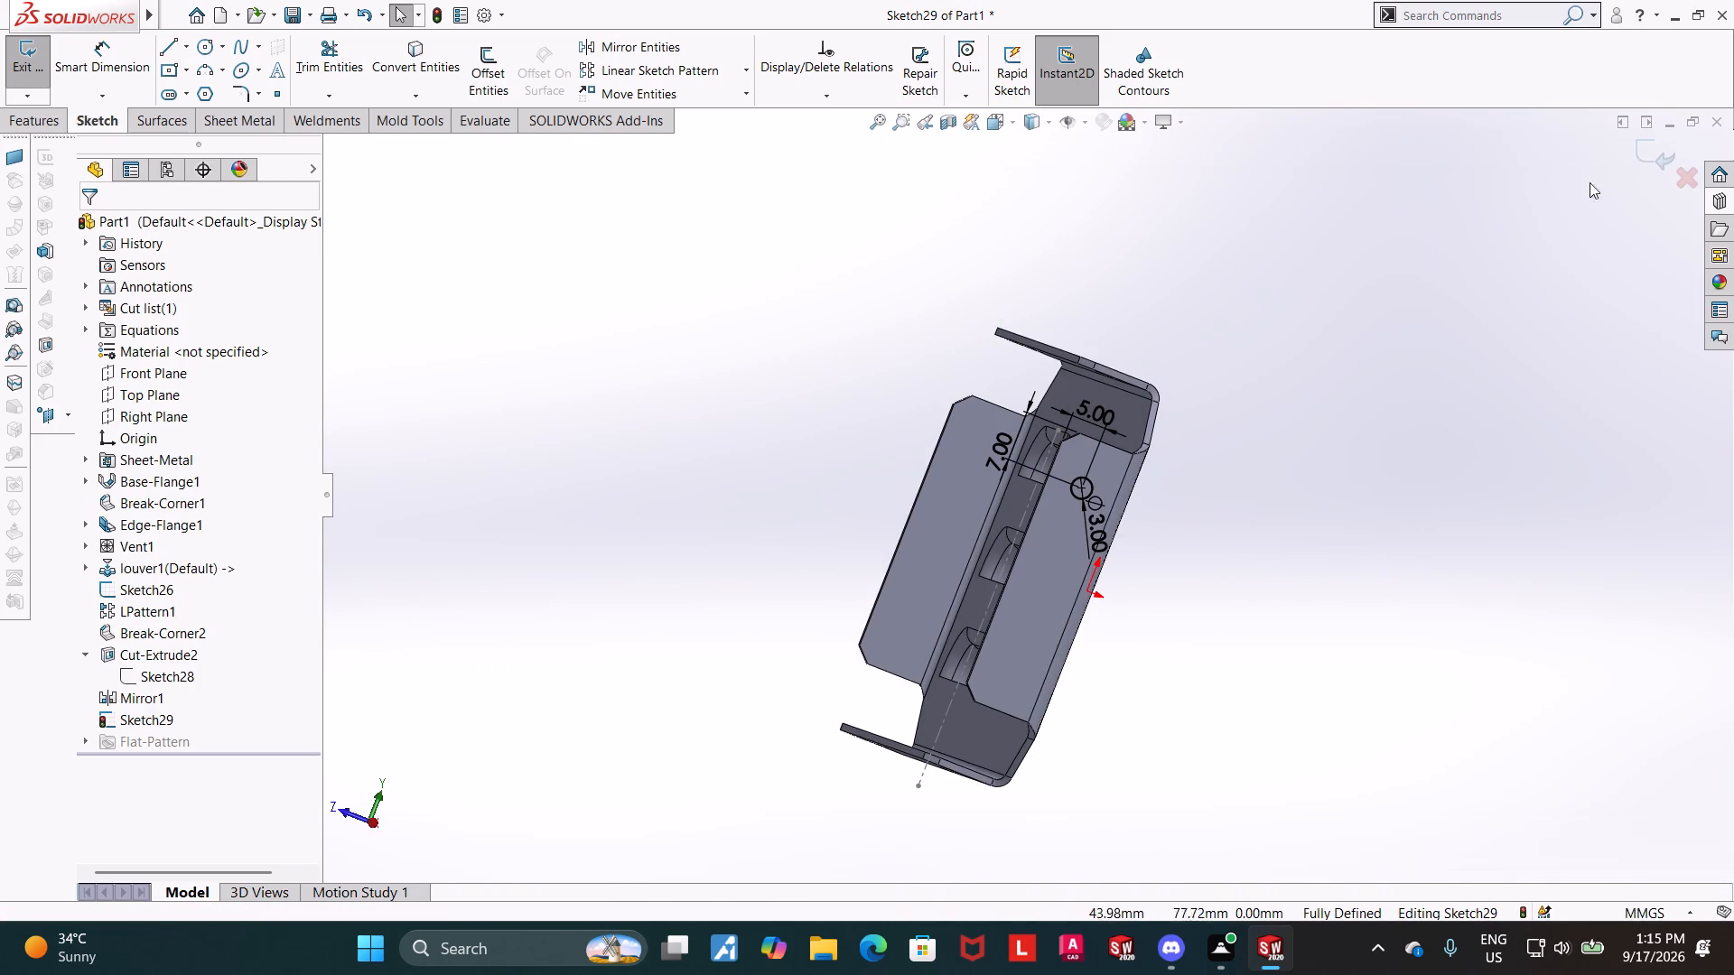
pyautogui.moveTo(1496, 251); pyautogui.dragTo(1541, 371, button='middle')
pyautogui.scroll(1, 1412, 344)
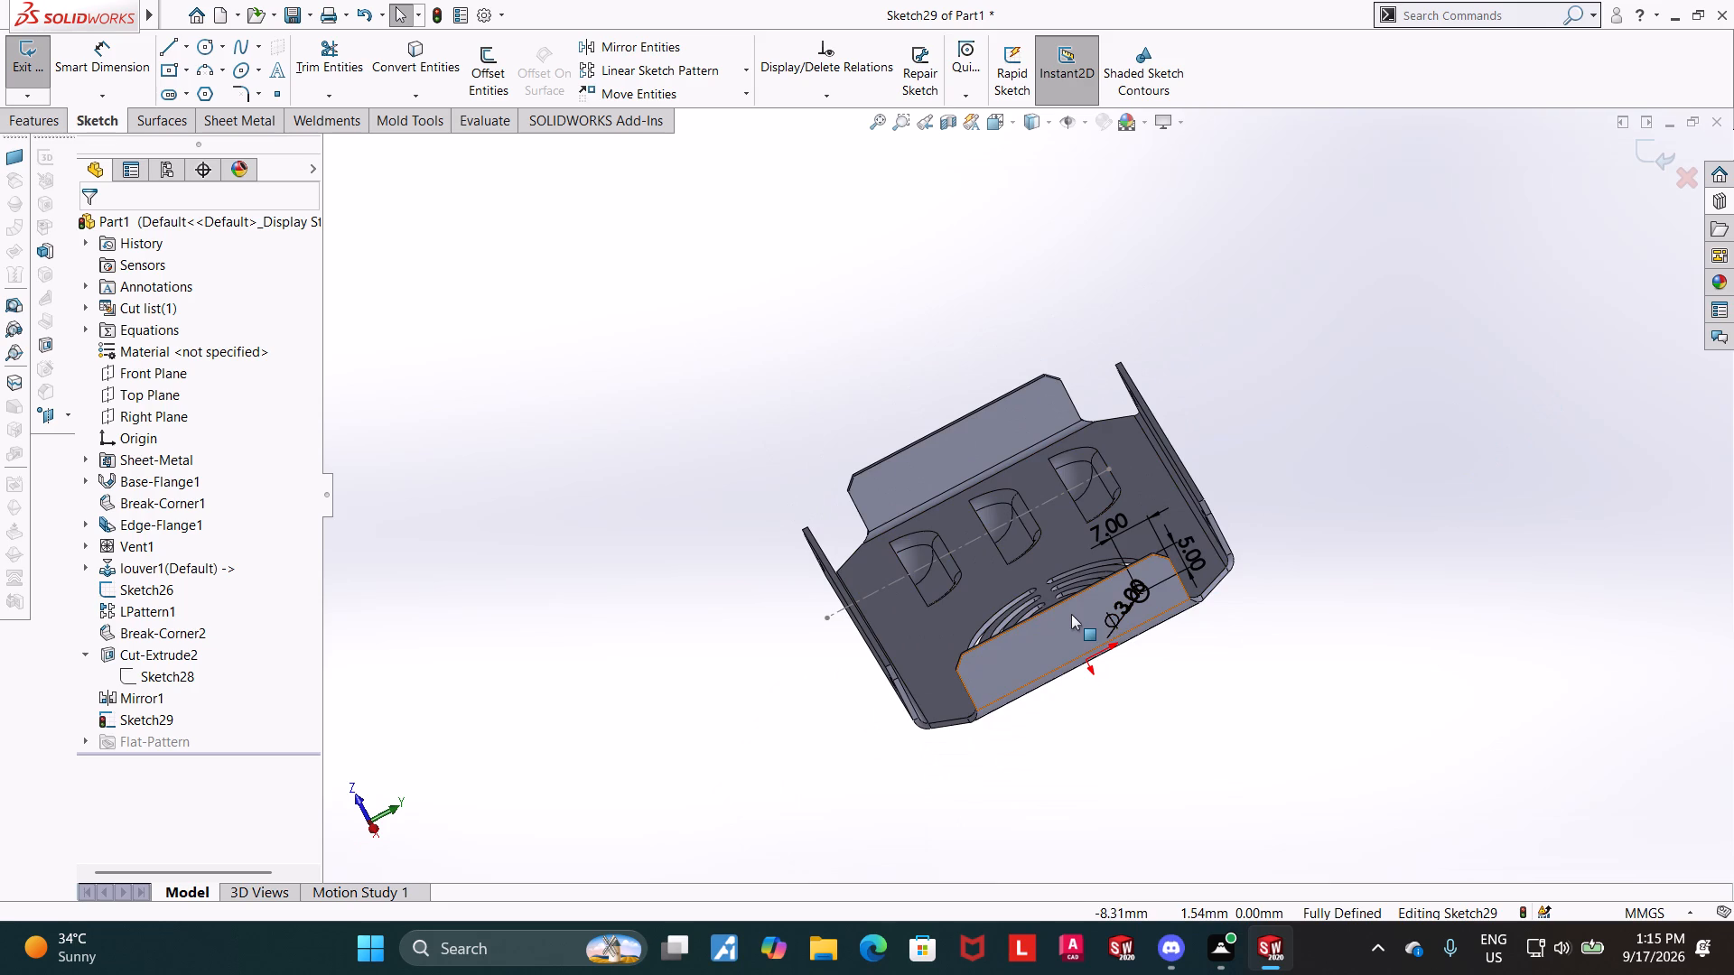
pyautogui.moveTo(1291, 543); pyautogui.dragTo(1296, 580, button='middle')
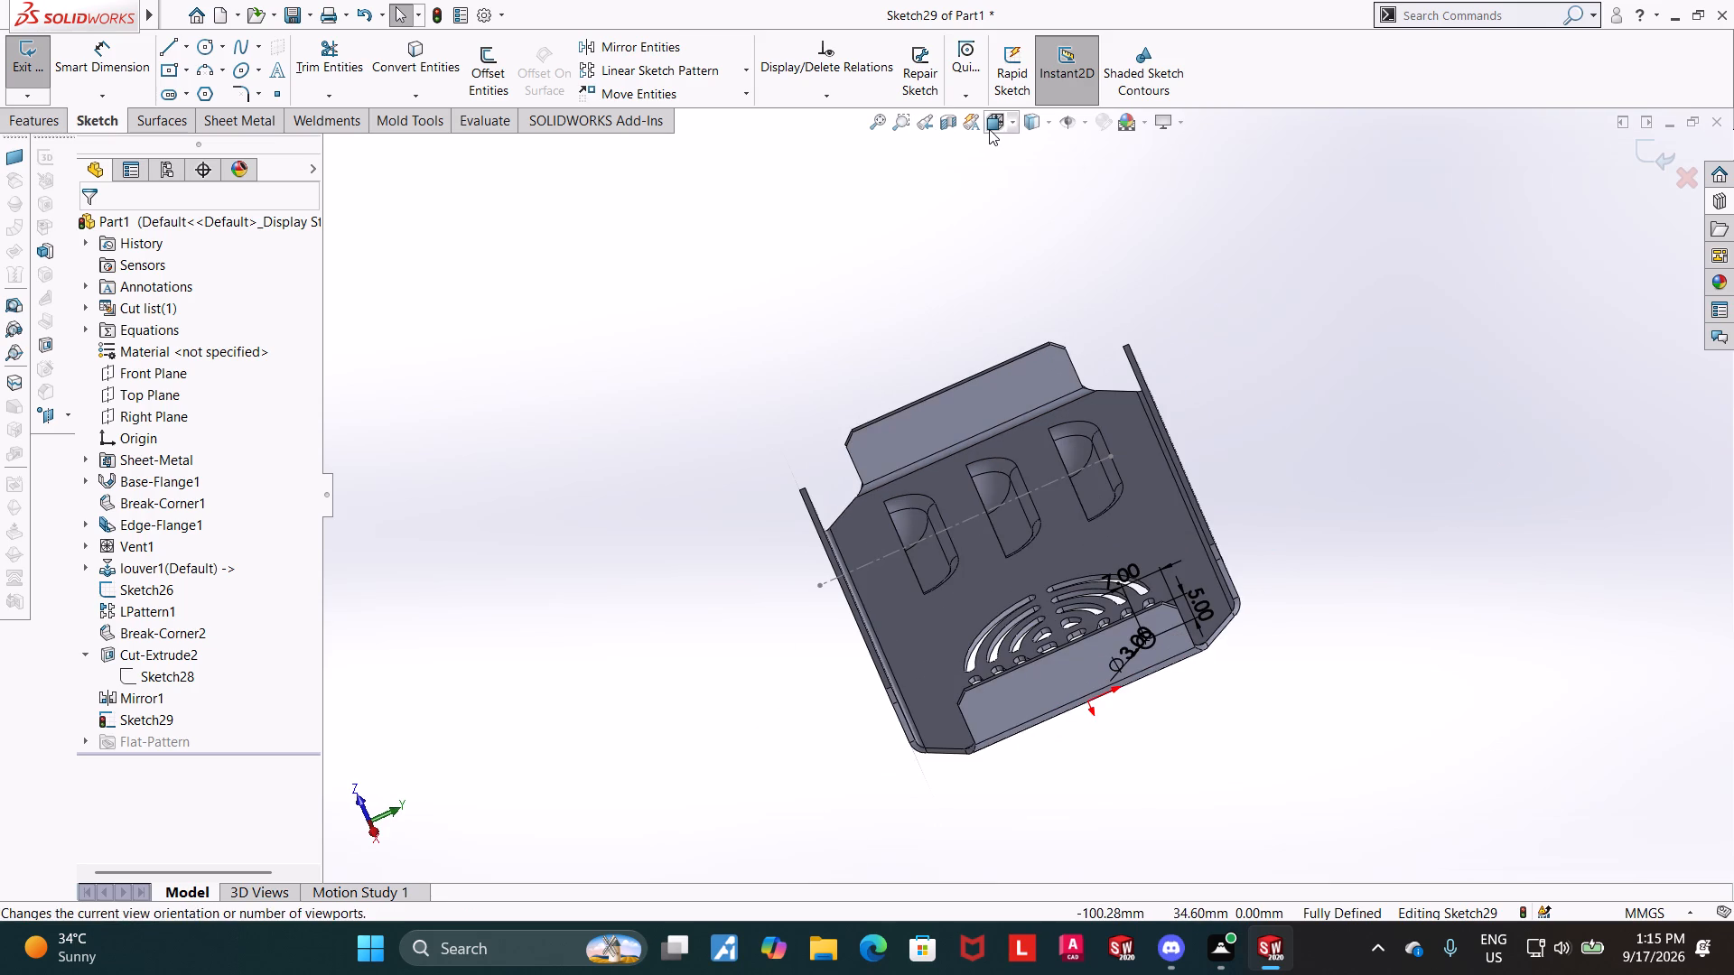
pyautogui.click(989, 129)
pyautogui.click(843, 632)
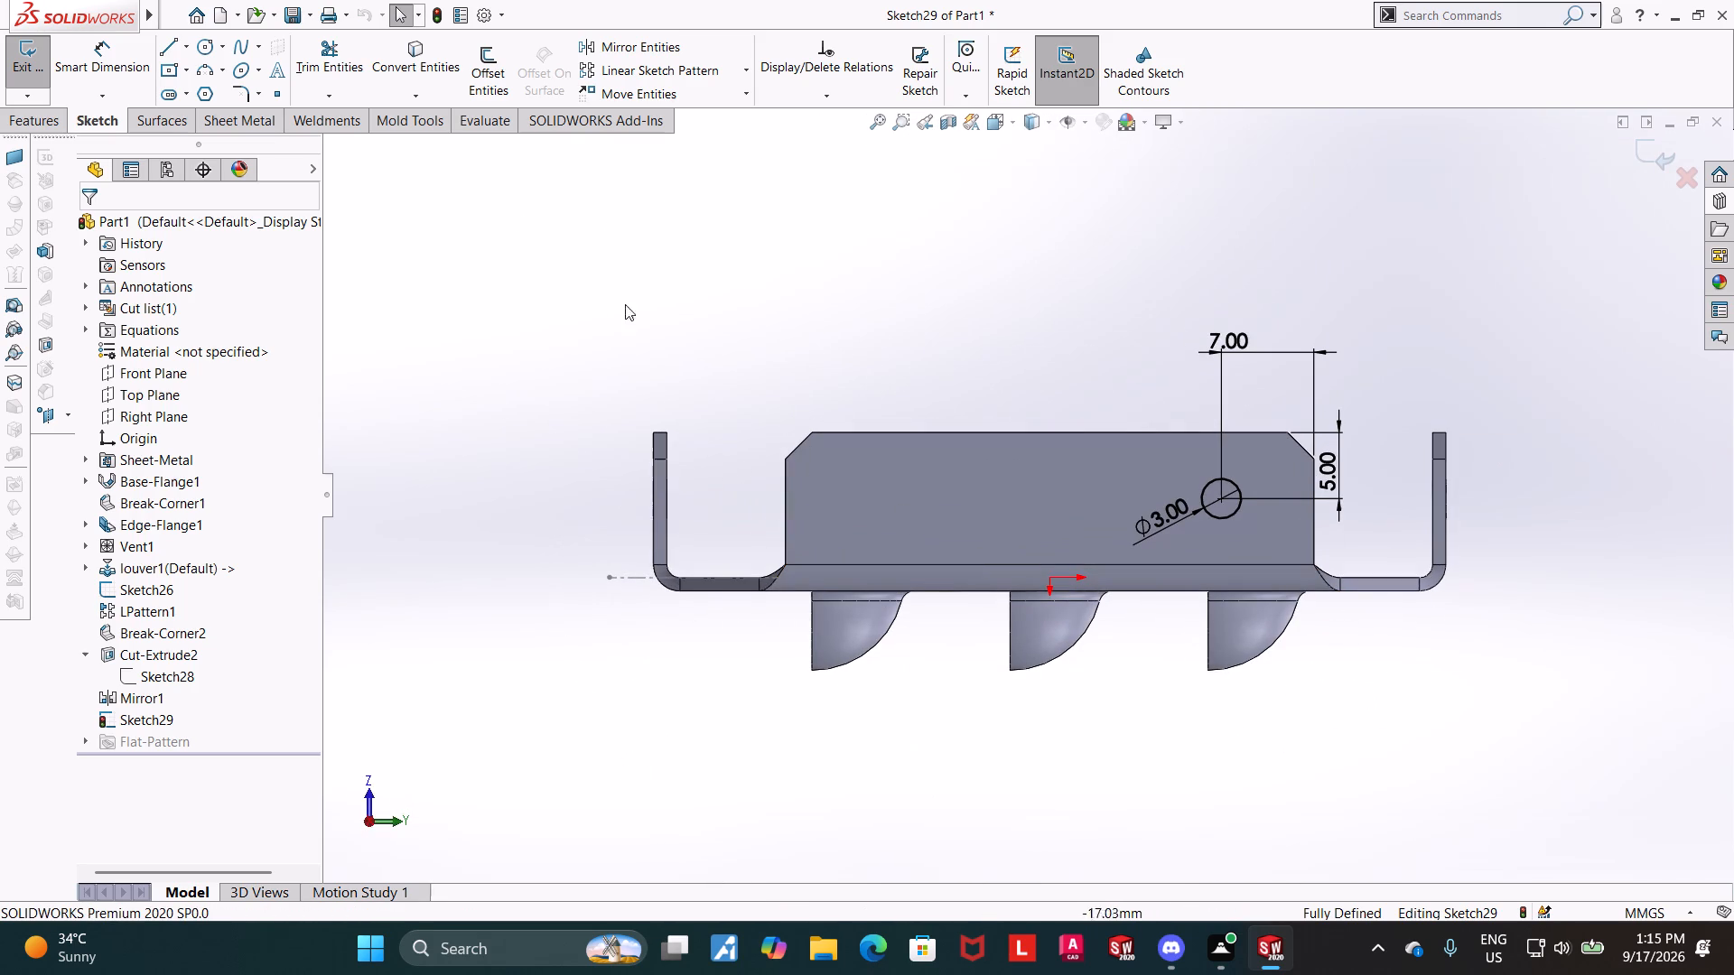
pyautogui.click(189, 43)
pyautogui.click(183, 101)
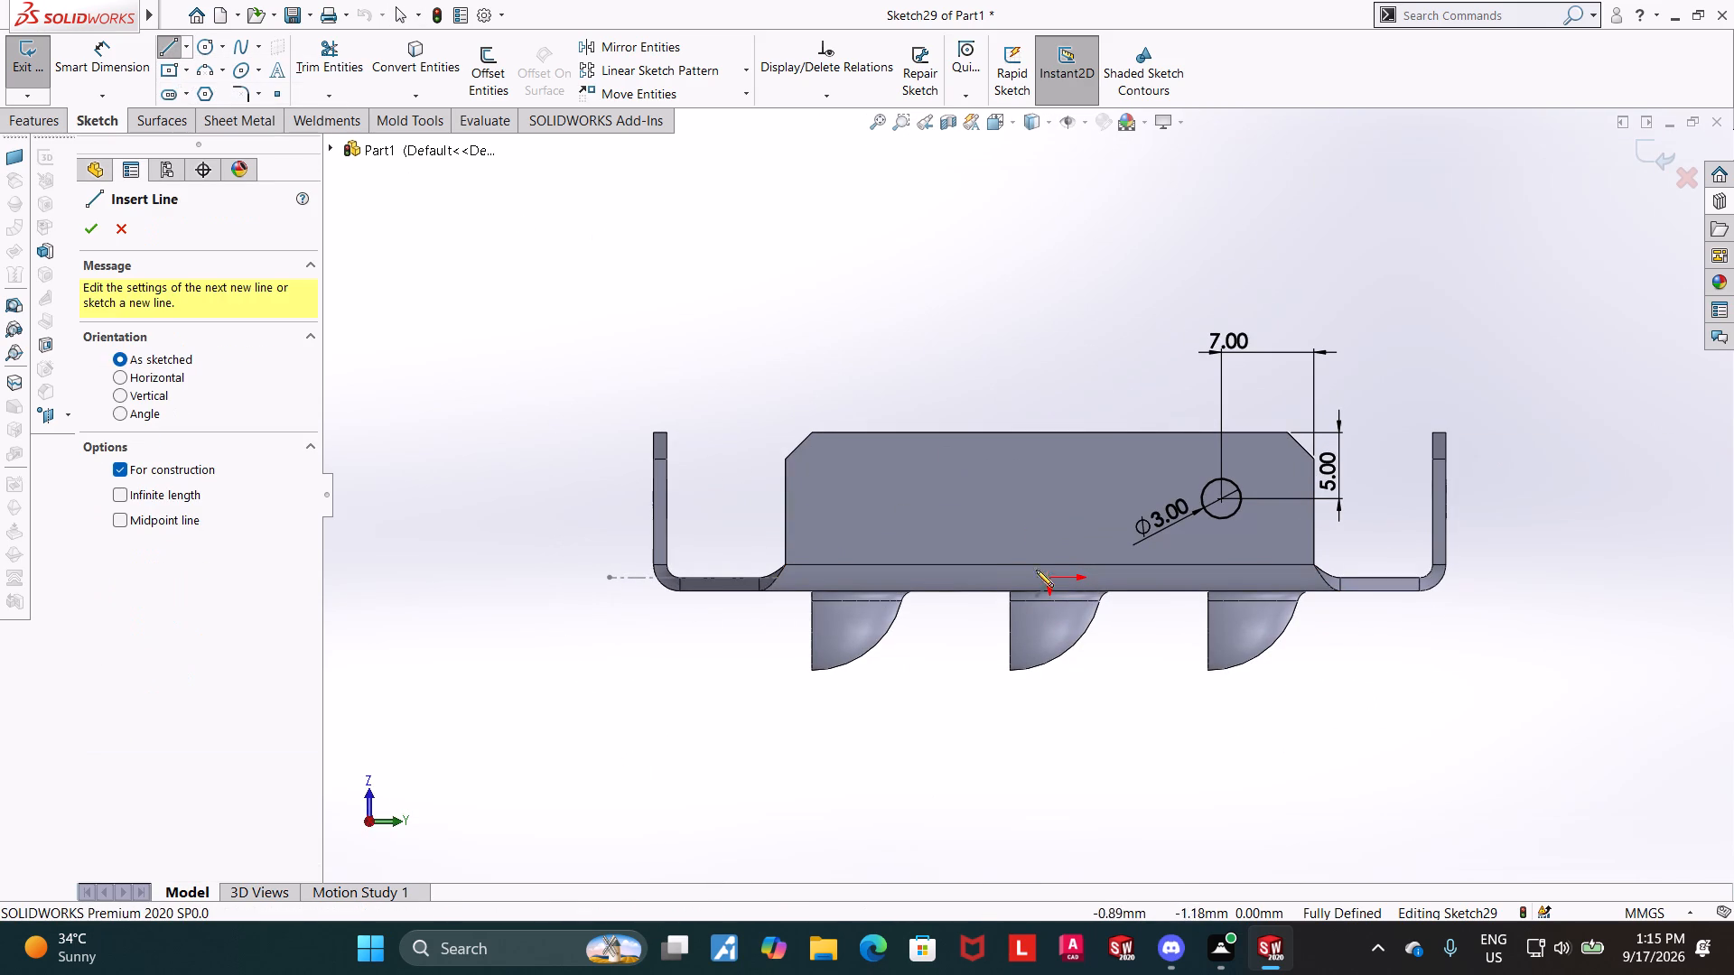
pyautogui.click(1048, 578)
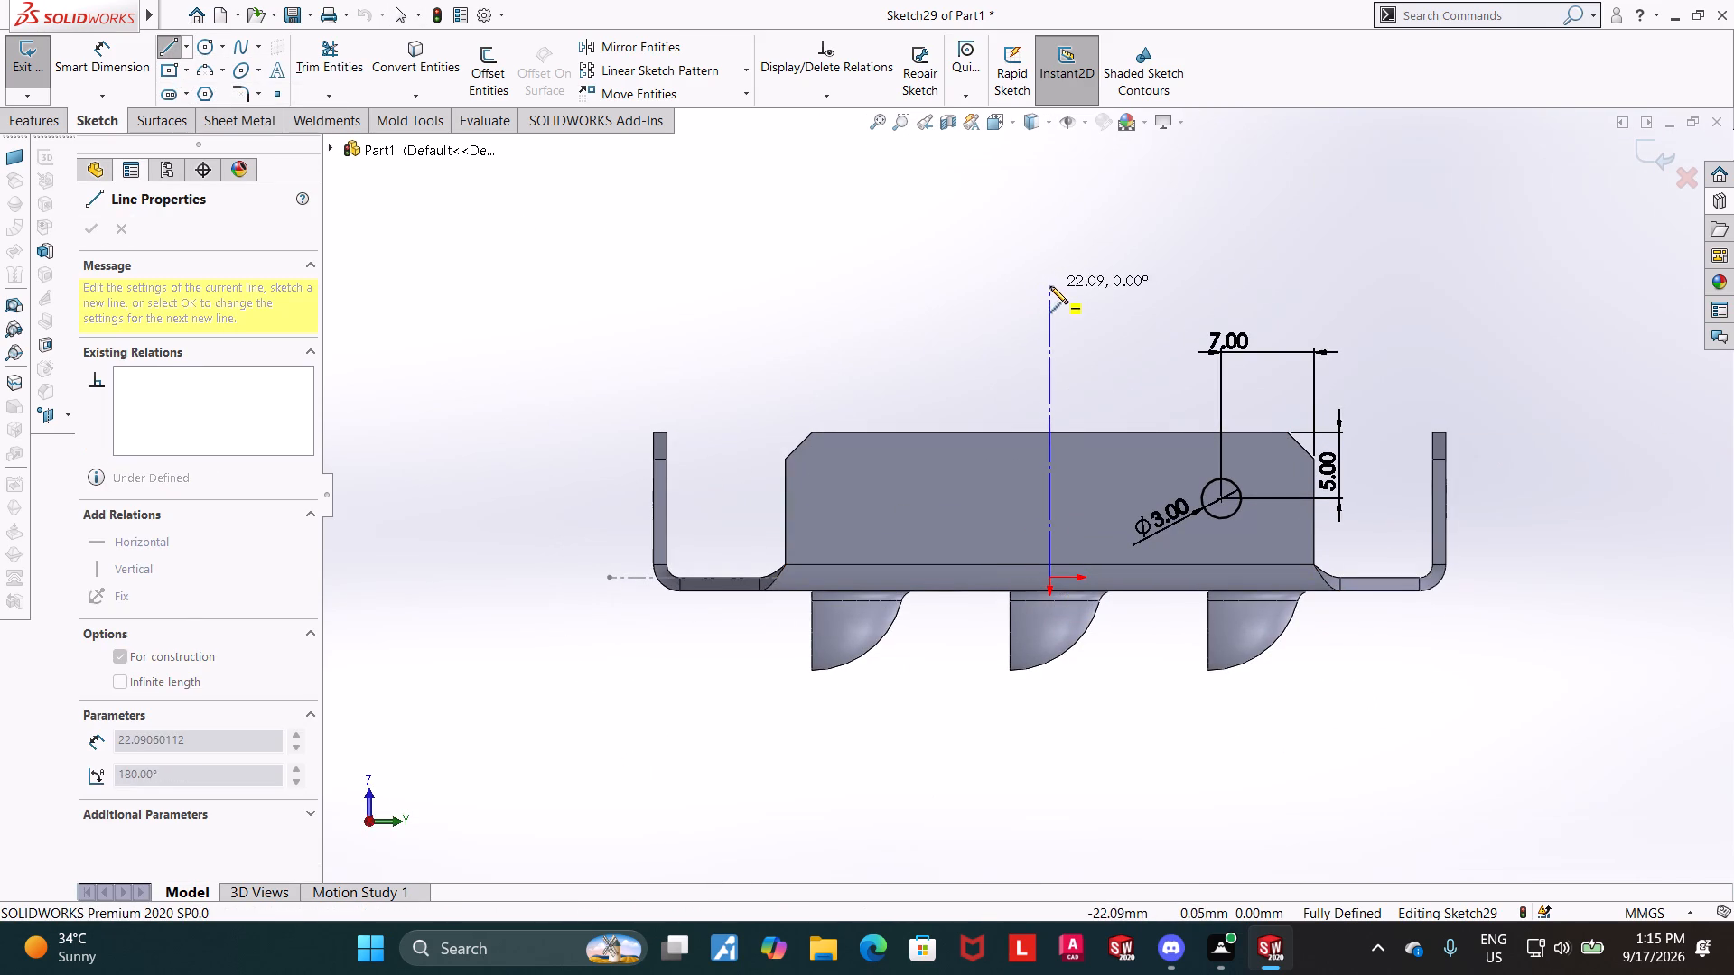
pyautogui.click(1050, 286)
pyautogui.press('Escape')
pyautogui.press('Escape')
pyautogui.press('Escape')
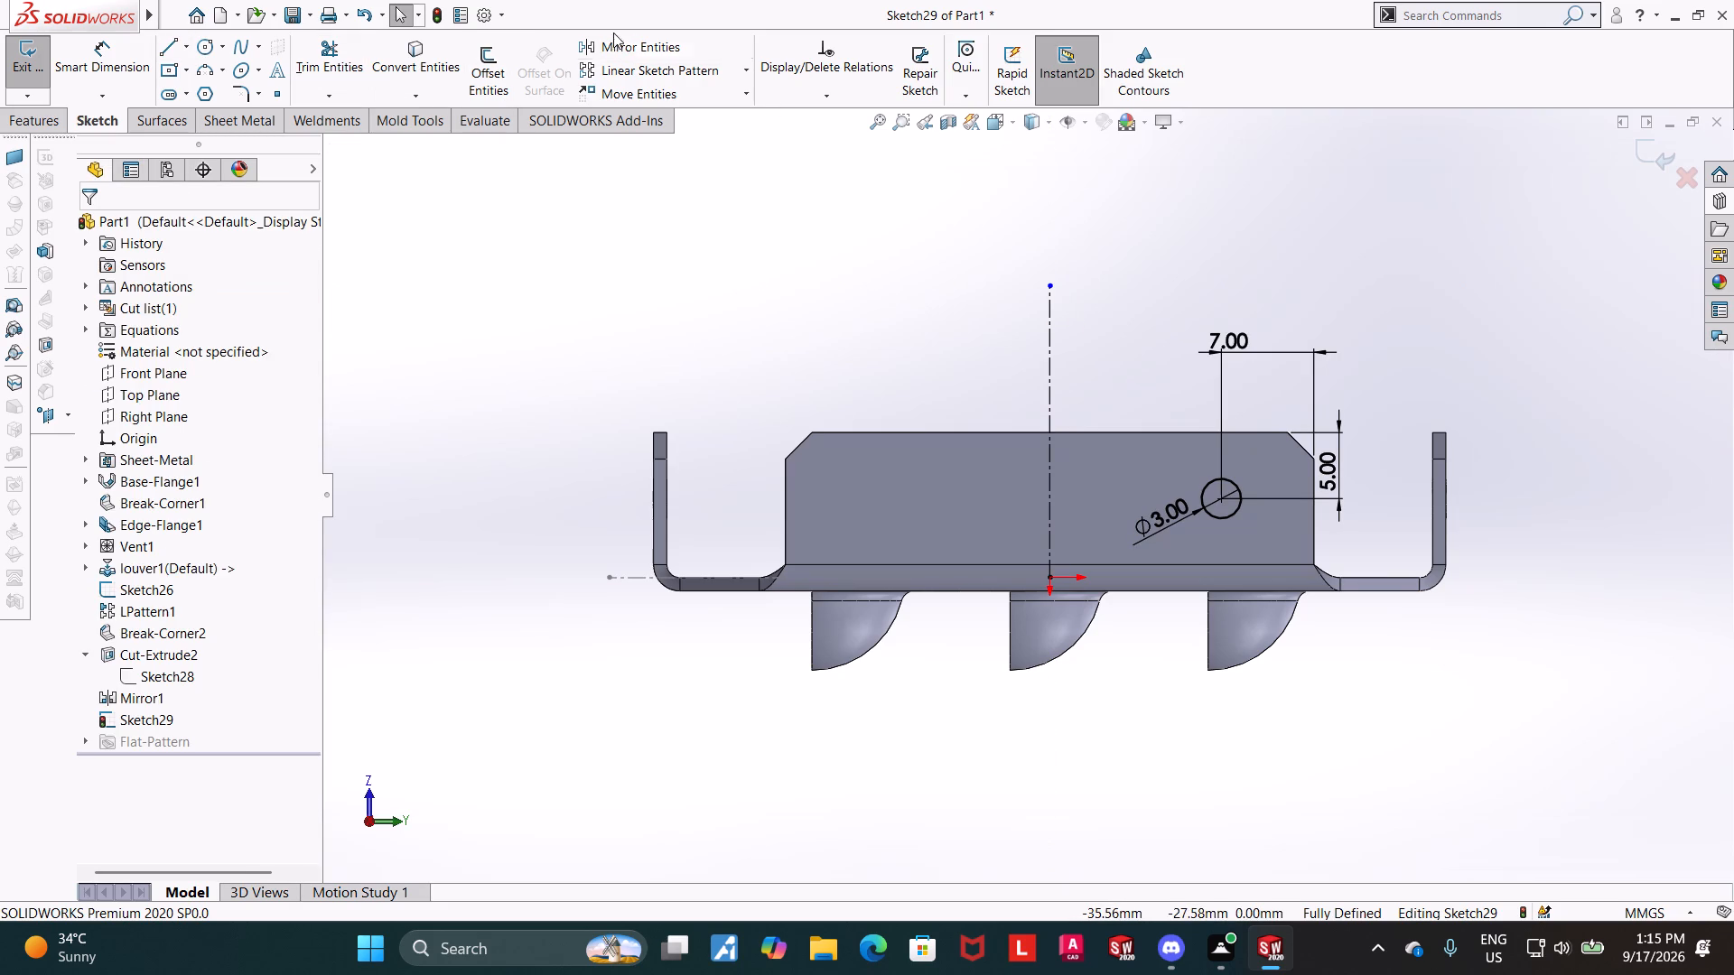
# Mirror the 3 mm circle about the centerline within the short flange sketch.
pyautogui.click(622, 51)
pyautogui.click(1235, 508)
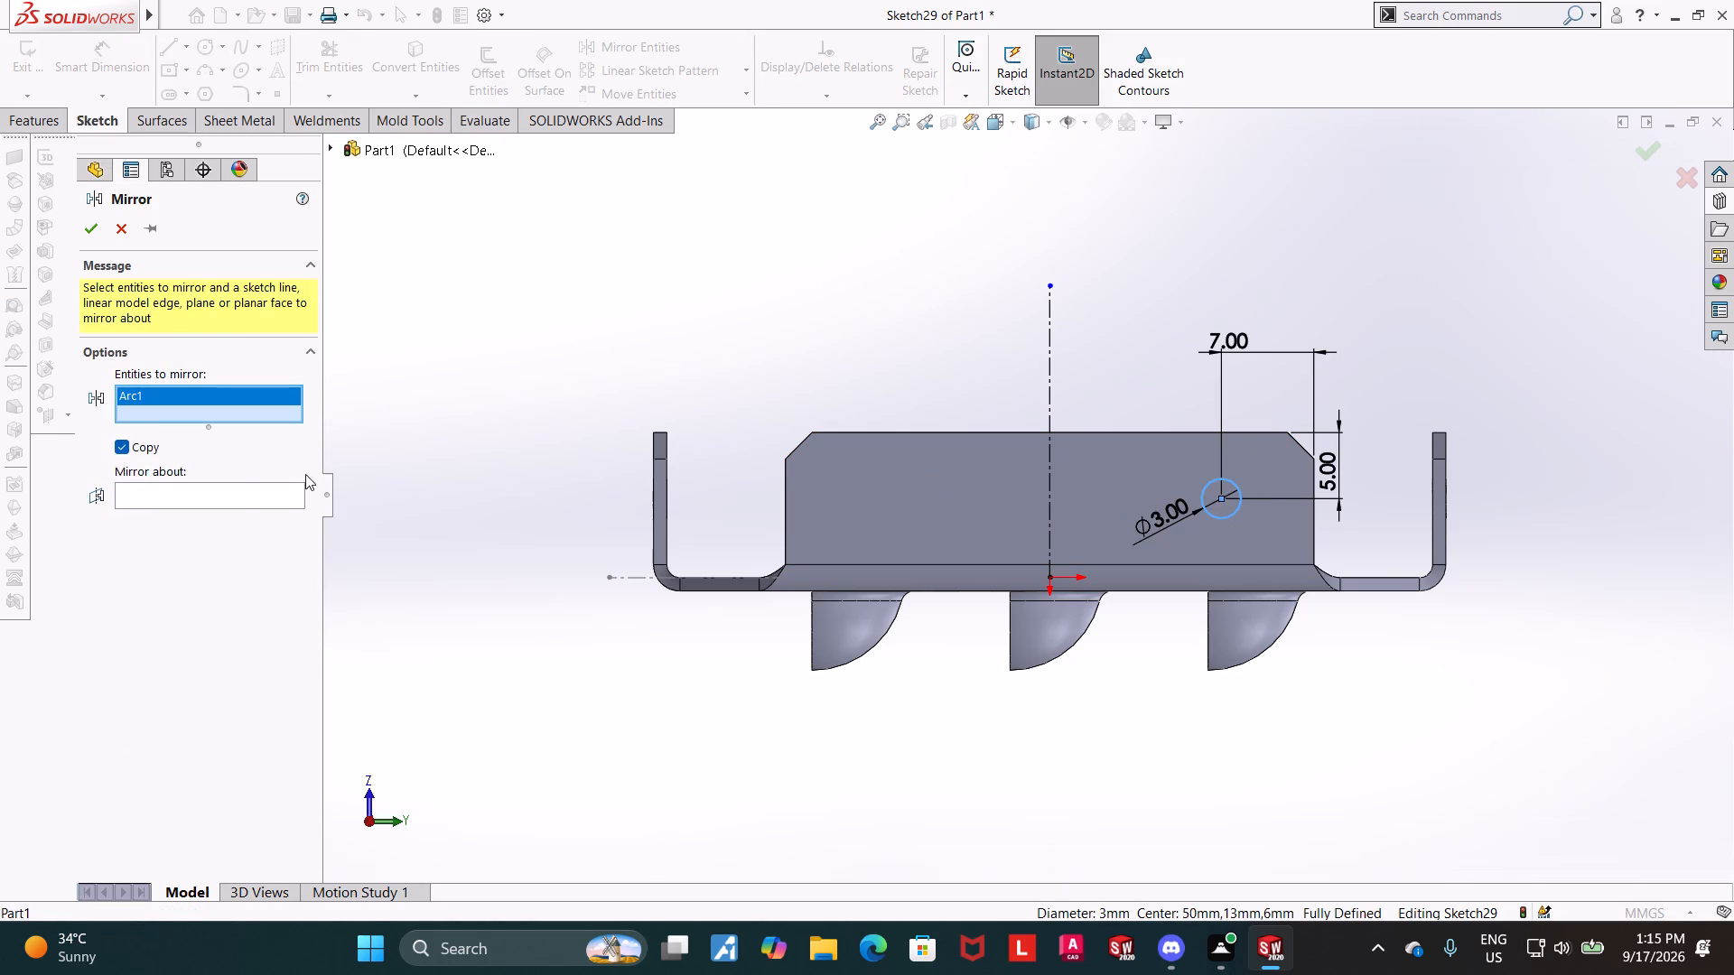
pyautogui.click(238, 488)
pyautogui.click(1053, 357)
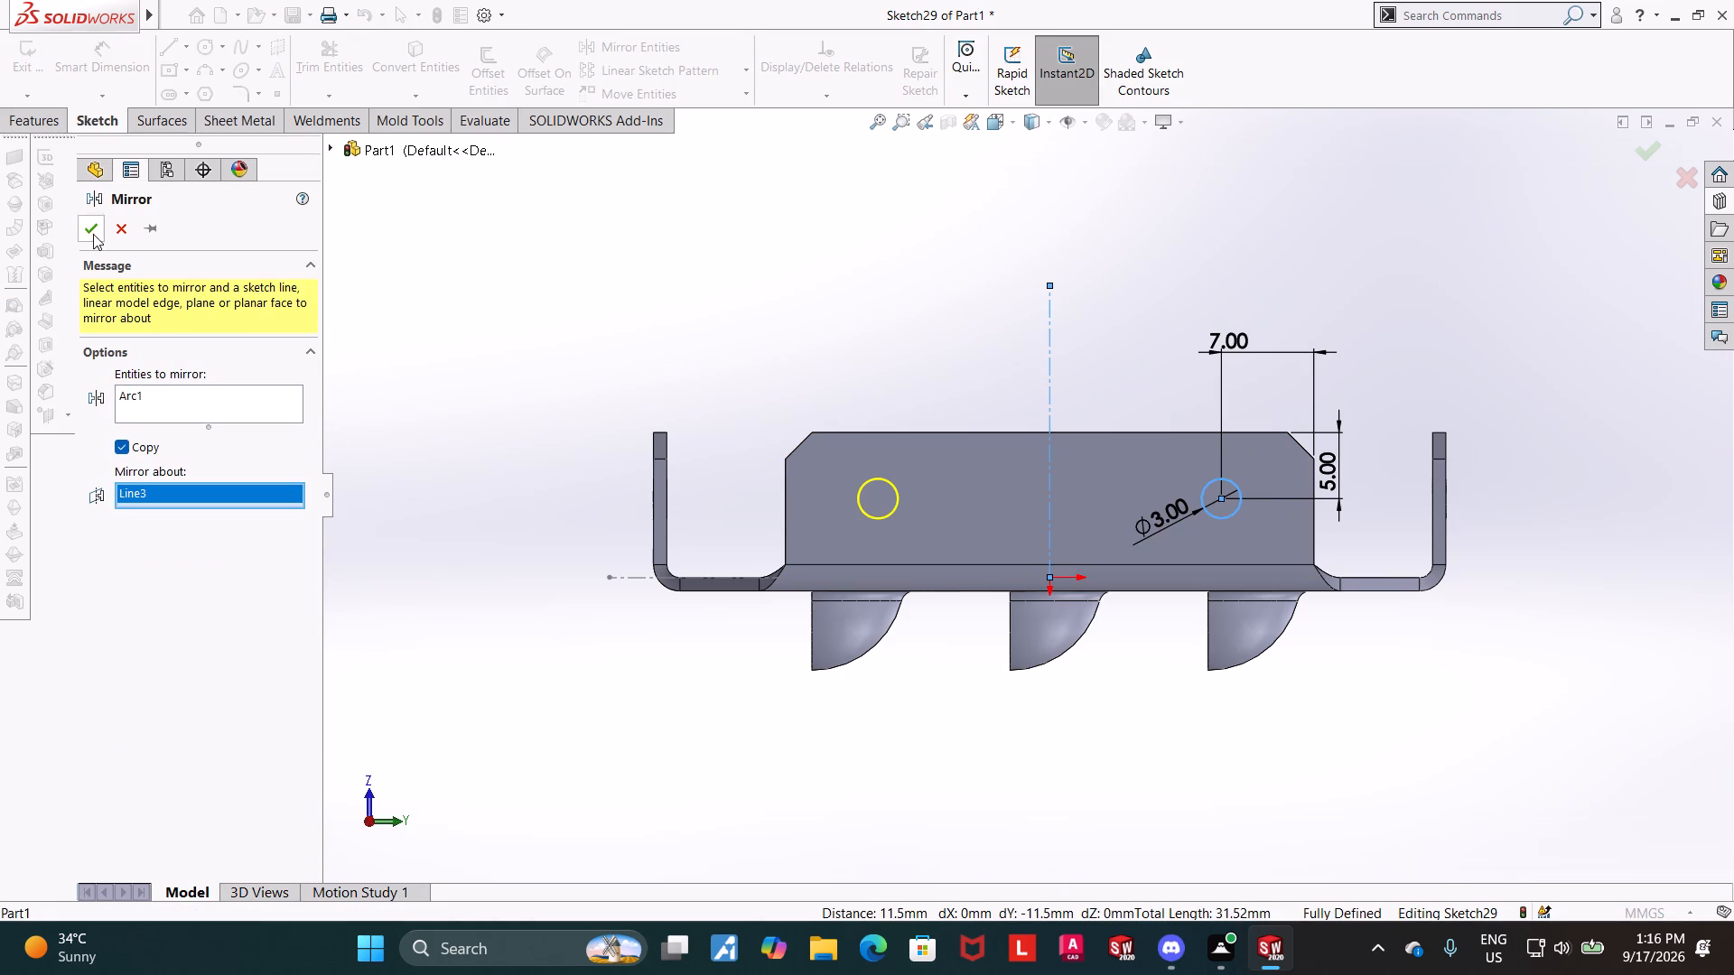
pyautogui.click(89, 233)
pyautogui.press('Escape')
pyautogui.press('Escape')
pyautogui.press('Escape')
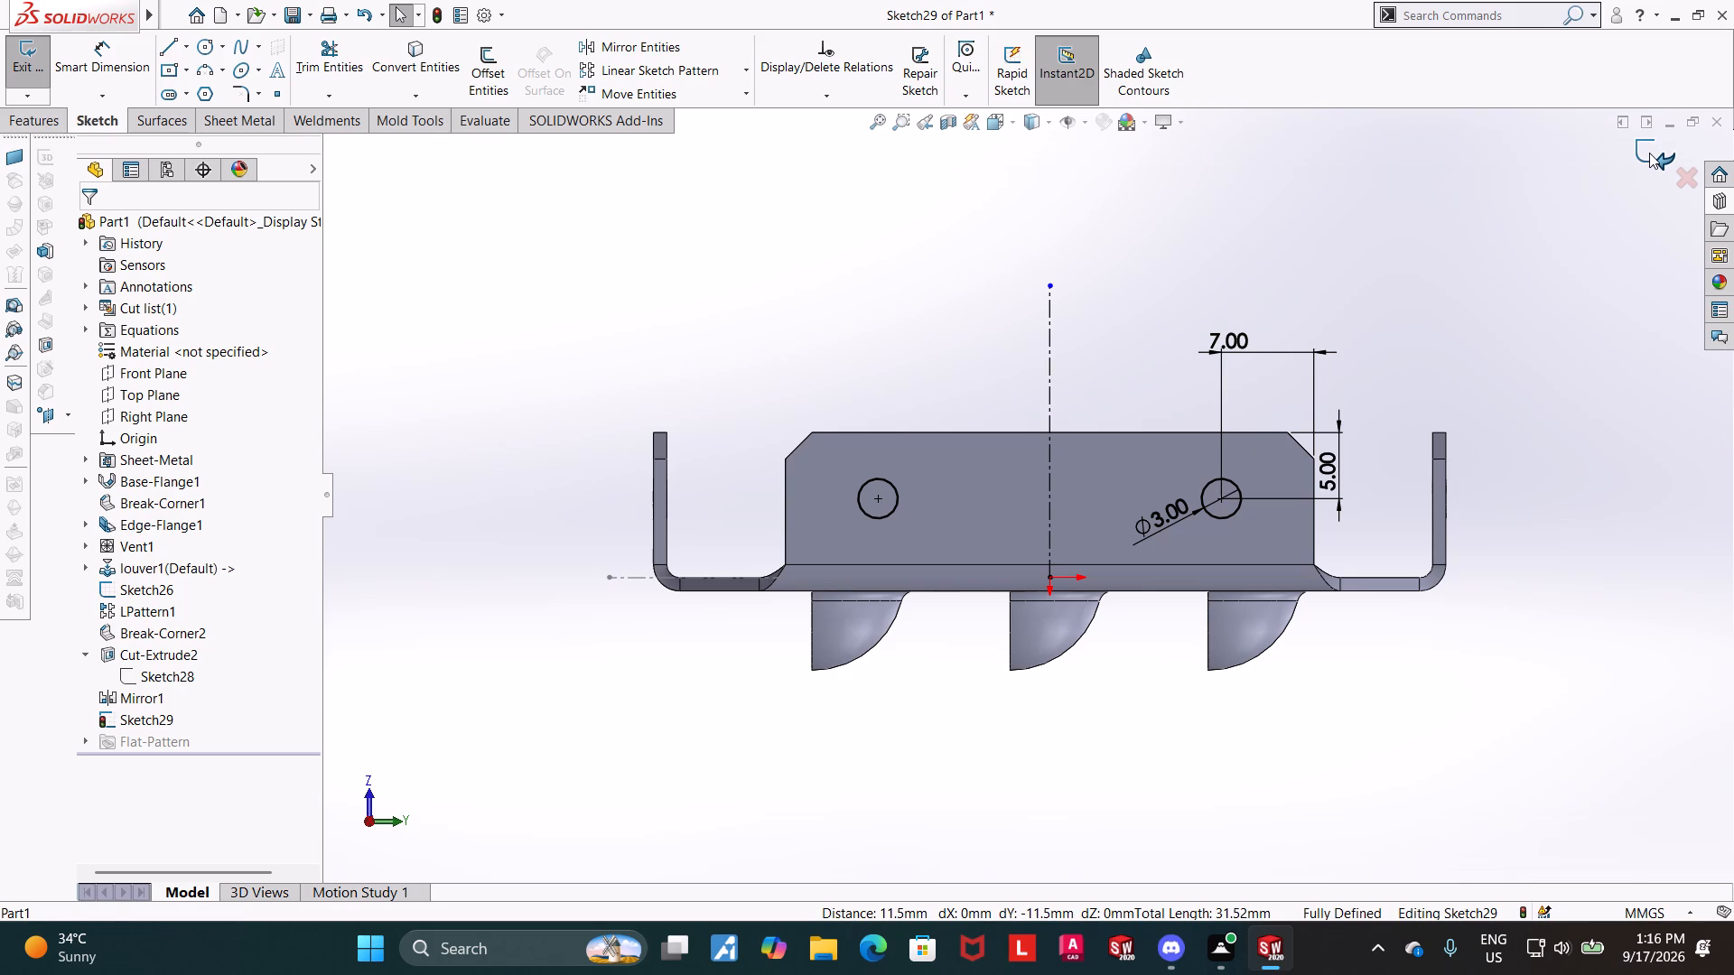
# Finish the sketch and cut both circles through the short flange as a blind normal cut linked to the sheet thickness.
pyautogui.click(1649, 153)
pyautogui.moveTo(1447, 233); pyautogui.dragTo(1472, 244, button='middle')
pyautogui.moveTo(1453, 243); pyautogui.dragTo(1477, 254, button='middle')
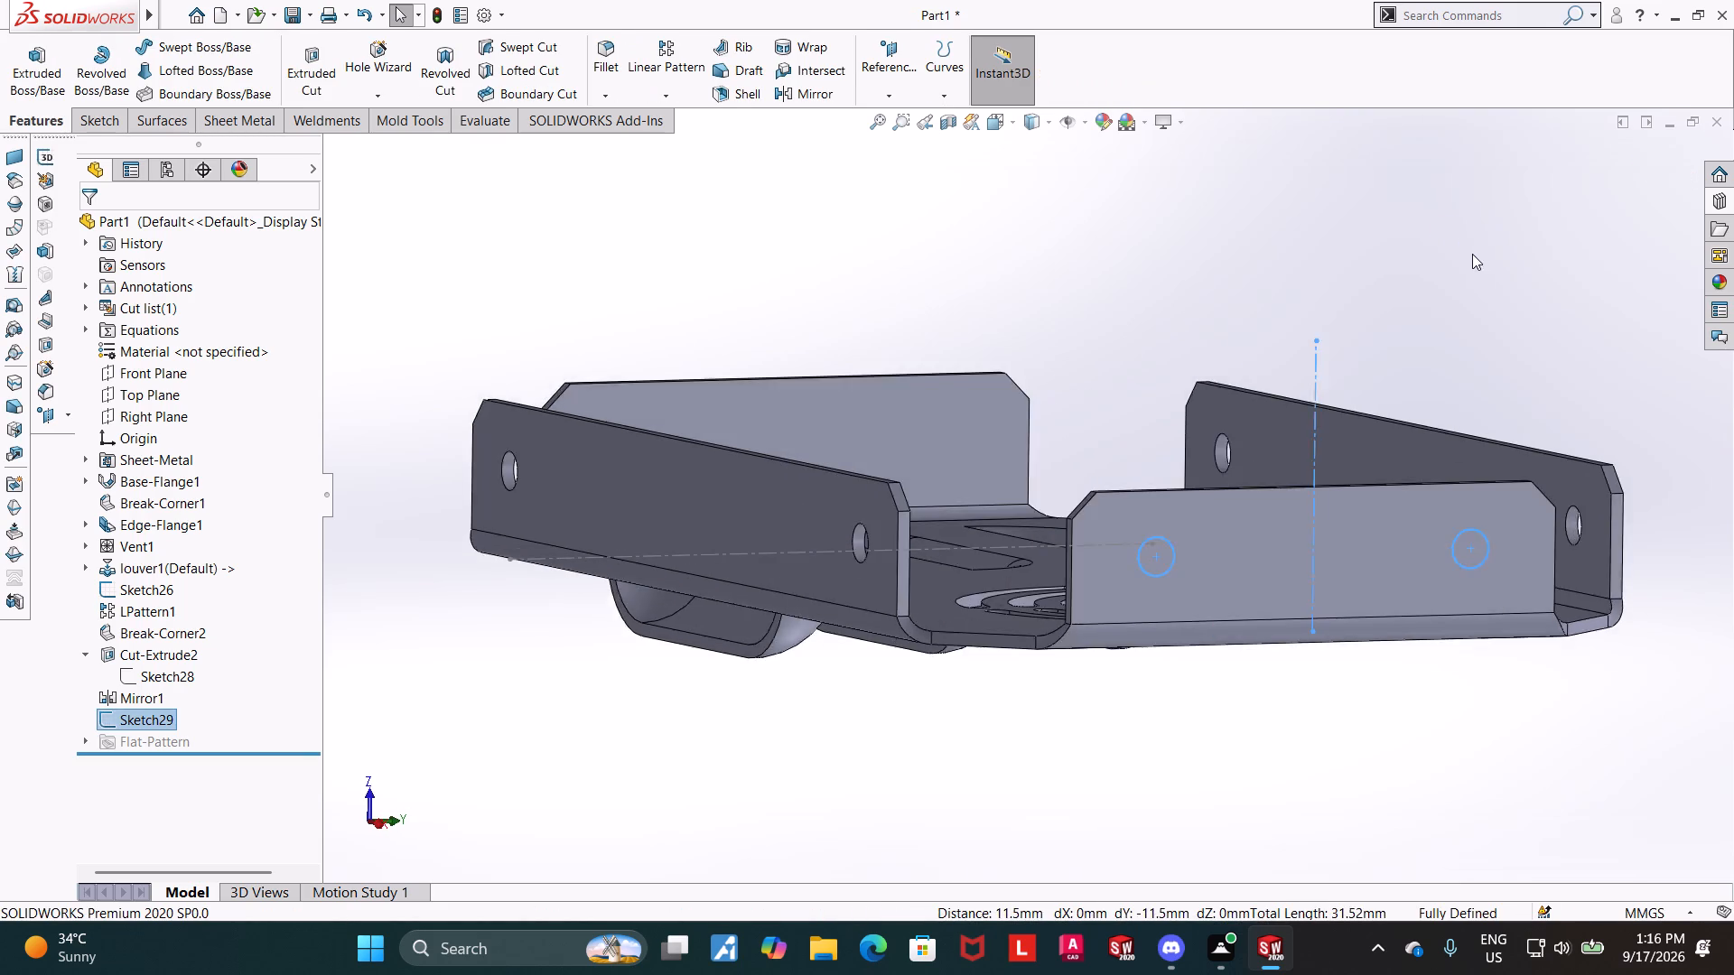
pyautogui.scroll(3, 1463, 251)
pyautogui.moveTo(1418, 255); pyautogui.dragTo(1412, 267, button='middle')
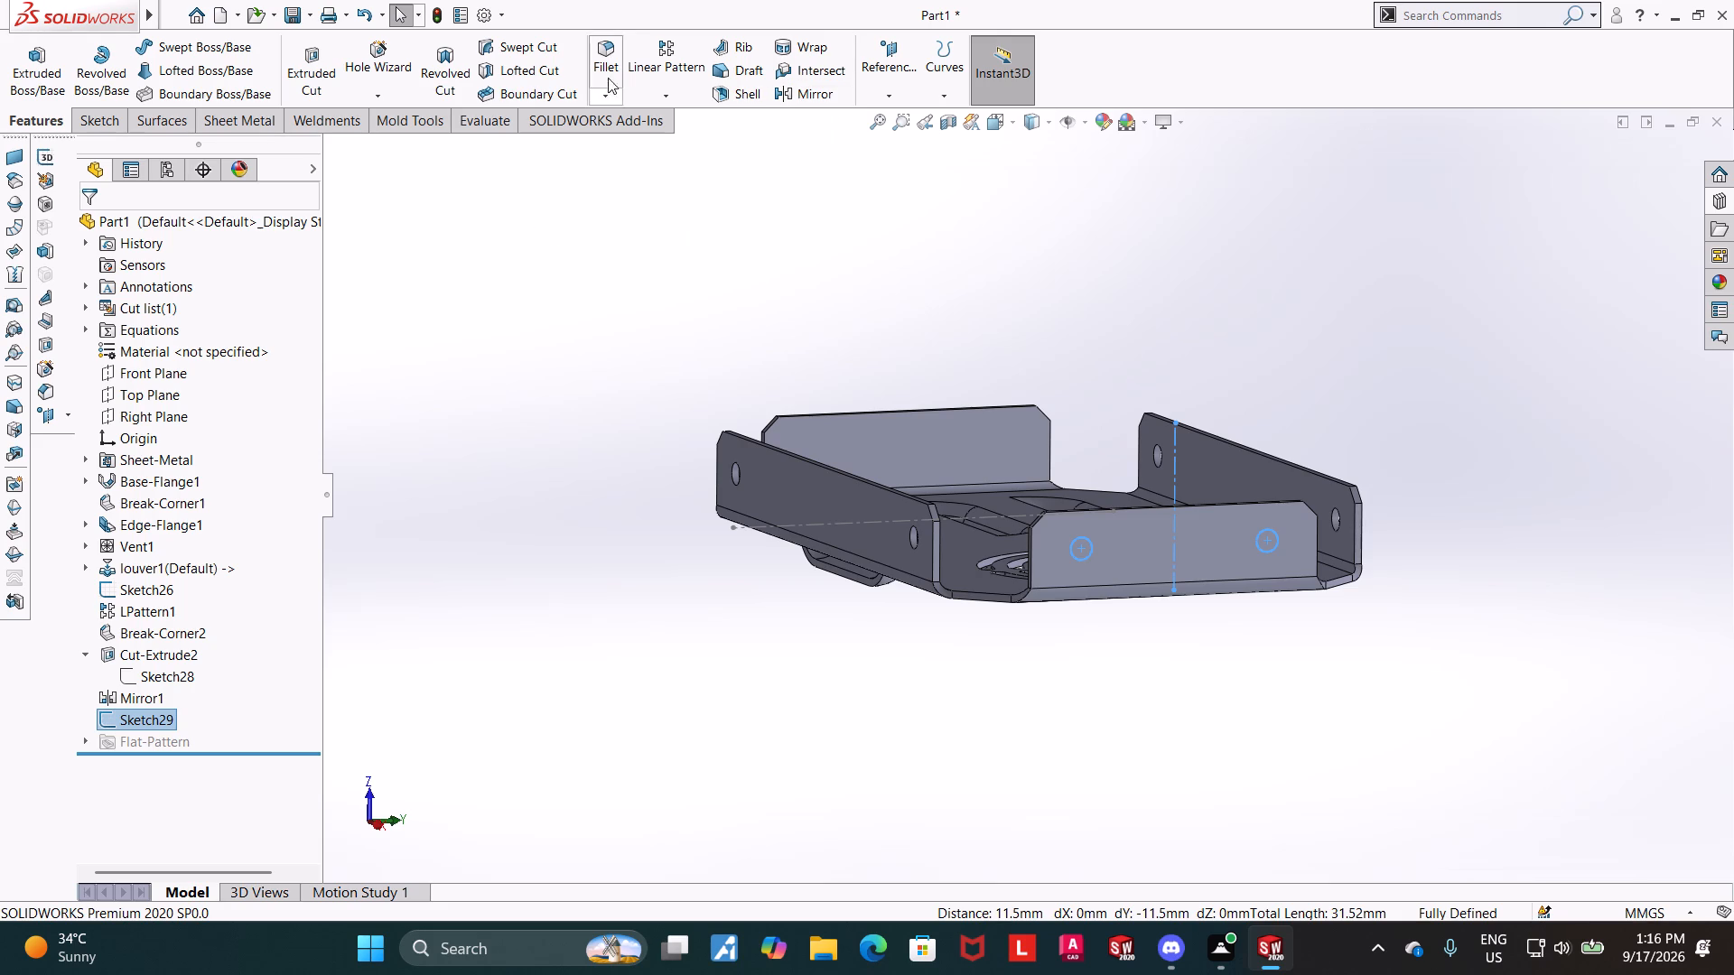
pyautogui.click(272, 120)
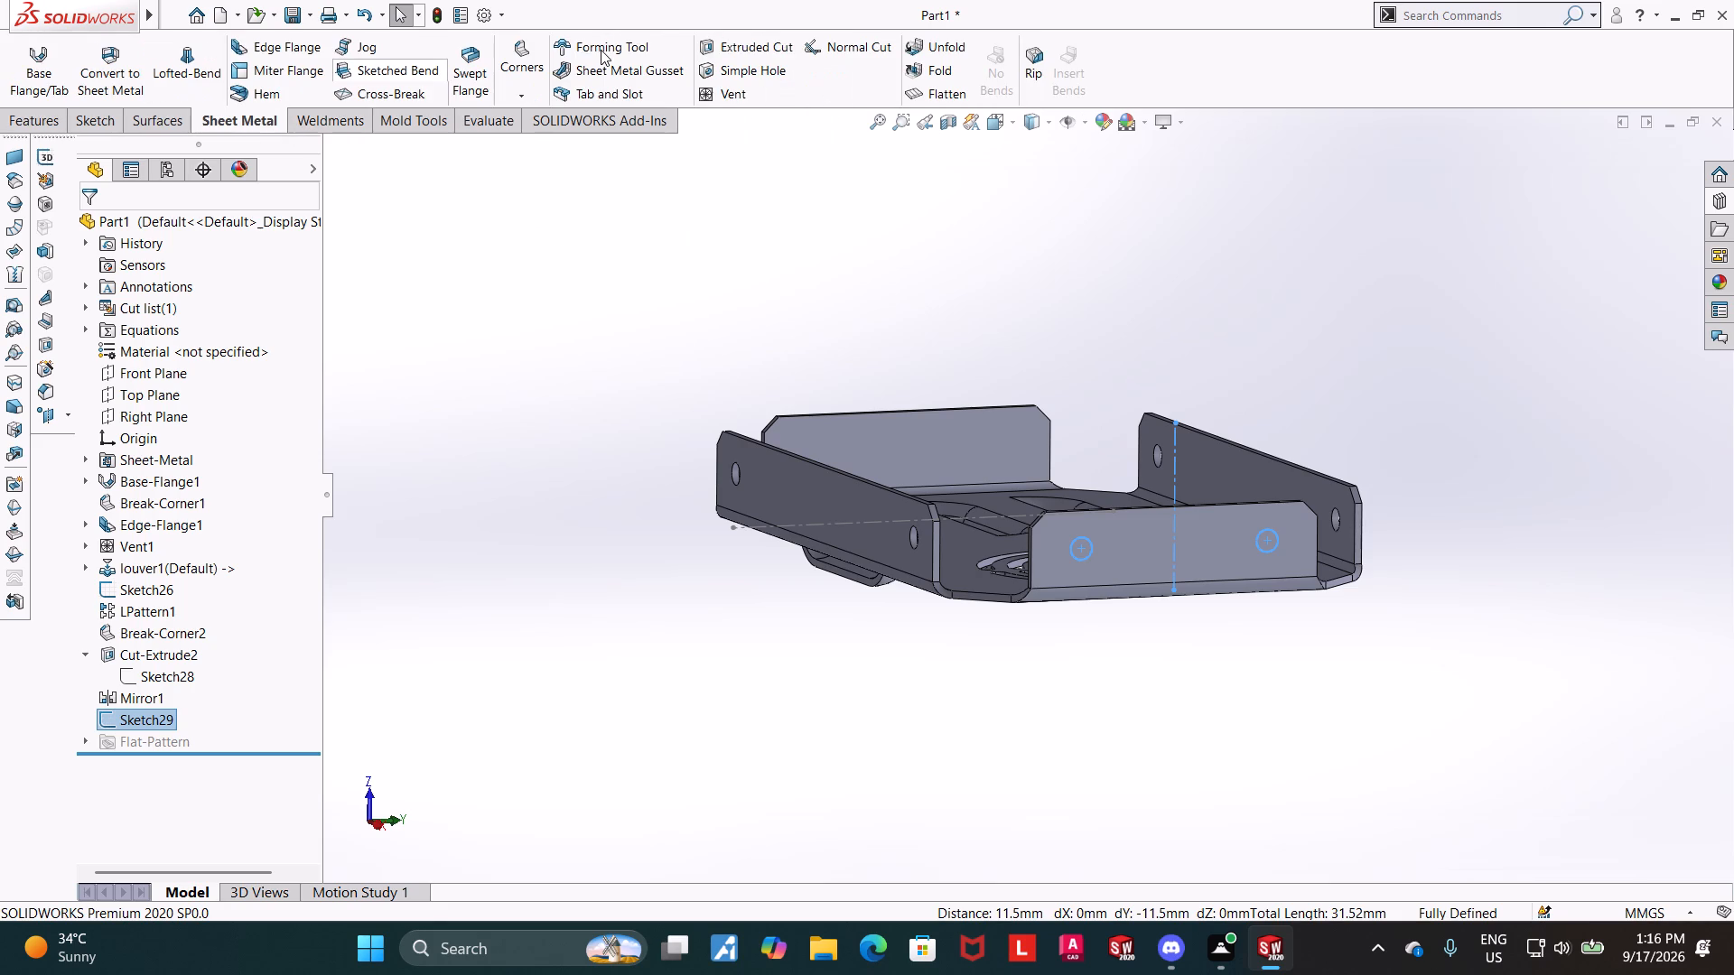
pyautogui.click(729, 44)
pyautogui.moveTo(559, 302); pyautogui.dragTo(592, 302, button='middle')
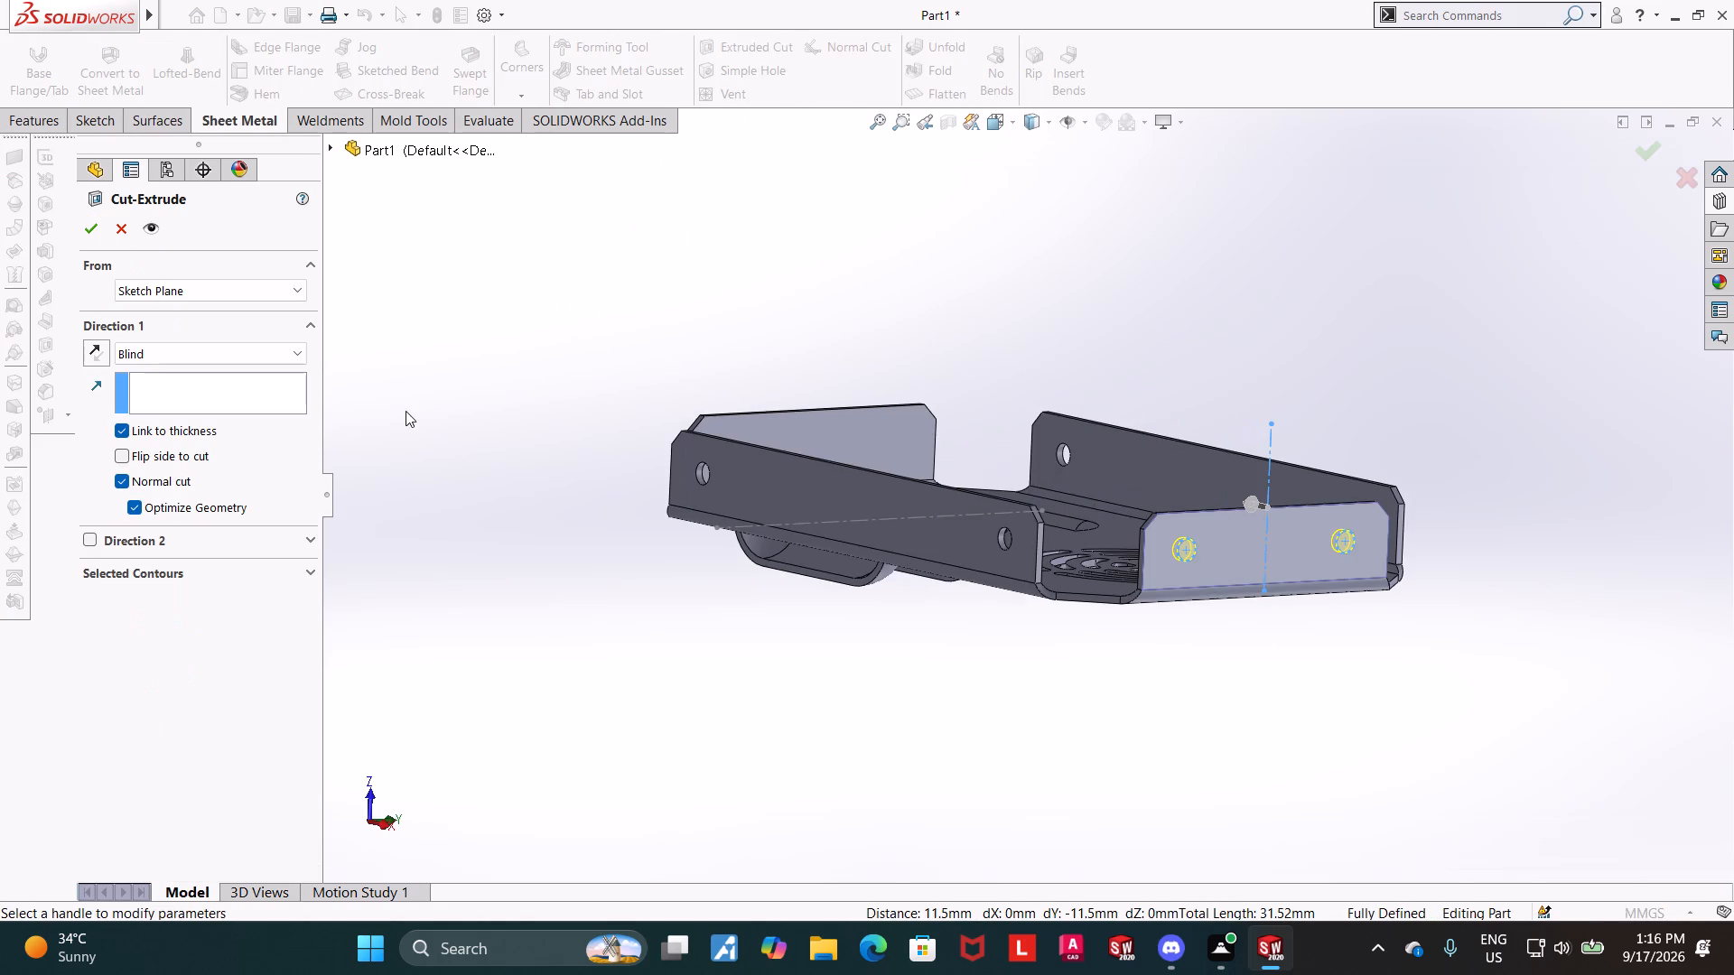
pyautogui.moveTo(477, 392); pyautogui.dragTo(468, 431, button='middle')
pyautogui.click(100, 227)
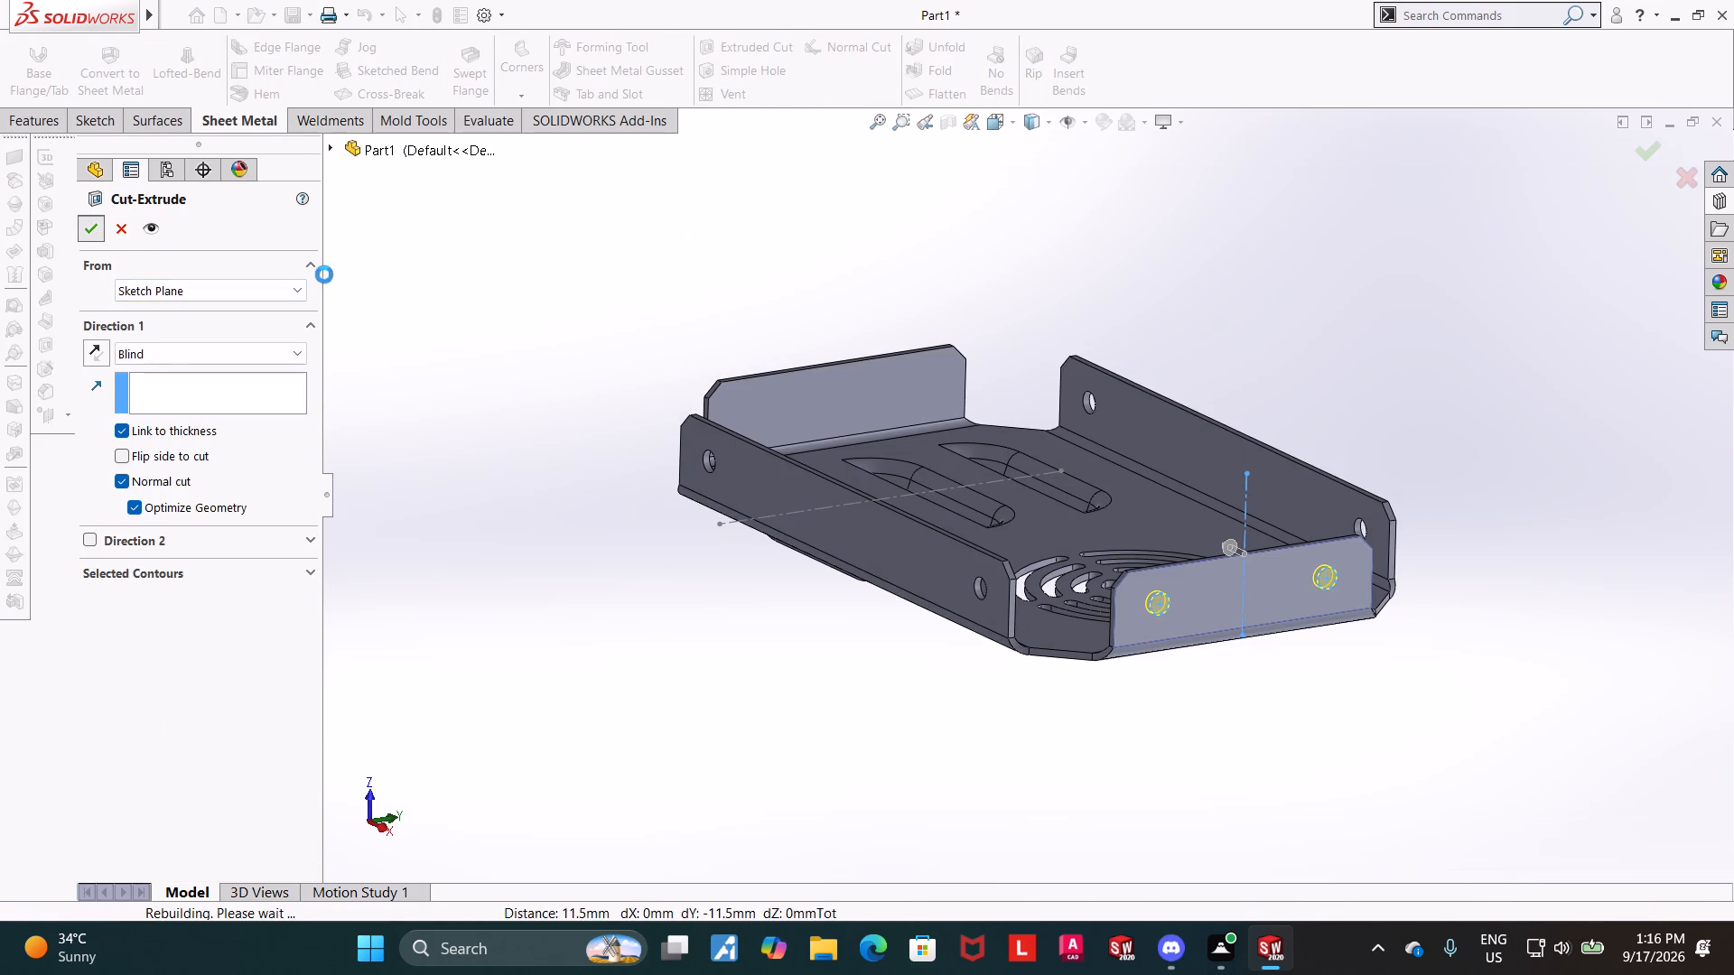
pyautogui.click(444, 289)
# Mirror the short flange's two-hole cut about the Right Plane onto the opposite short flange.
pyautogui.moveTo(445, 329); pyautogui.dragTo(453, 338, button='middle')
pyautogui.scroll(2, 487, 323)
pyautogui.scroll(-3, 1198, 279)
pyautogui.middleClick(1140, 388)
pyautogui.moveTo(1173, 431); pyautogui.dragTo(1143, 450, button='middle')
pyautogui.scroll(1, 1149, 446)
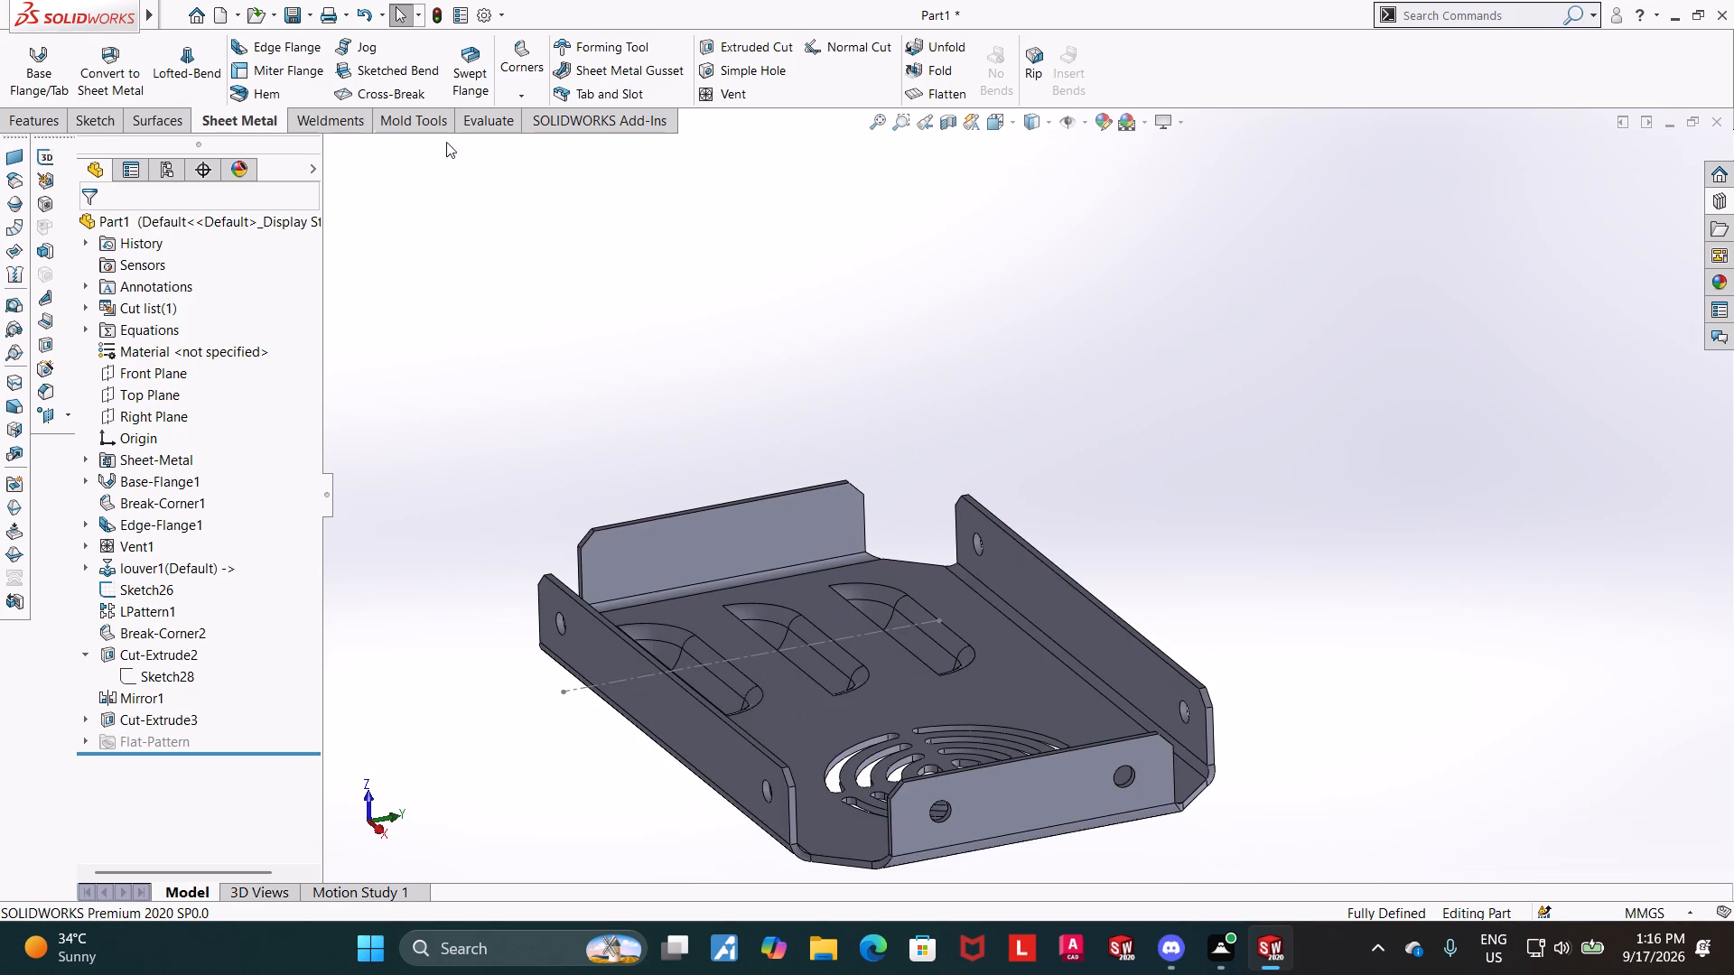
pyautogui.click(32, 115)
pyautogui.click(138, 714)
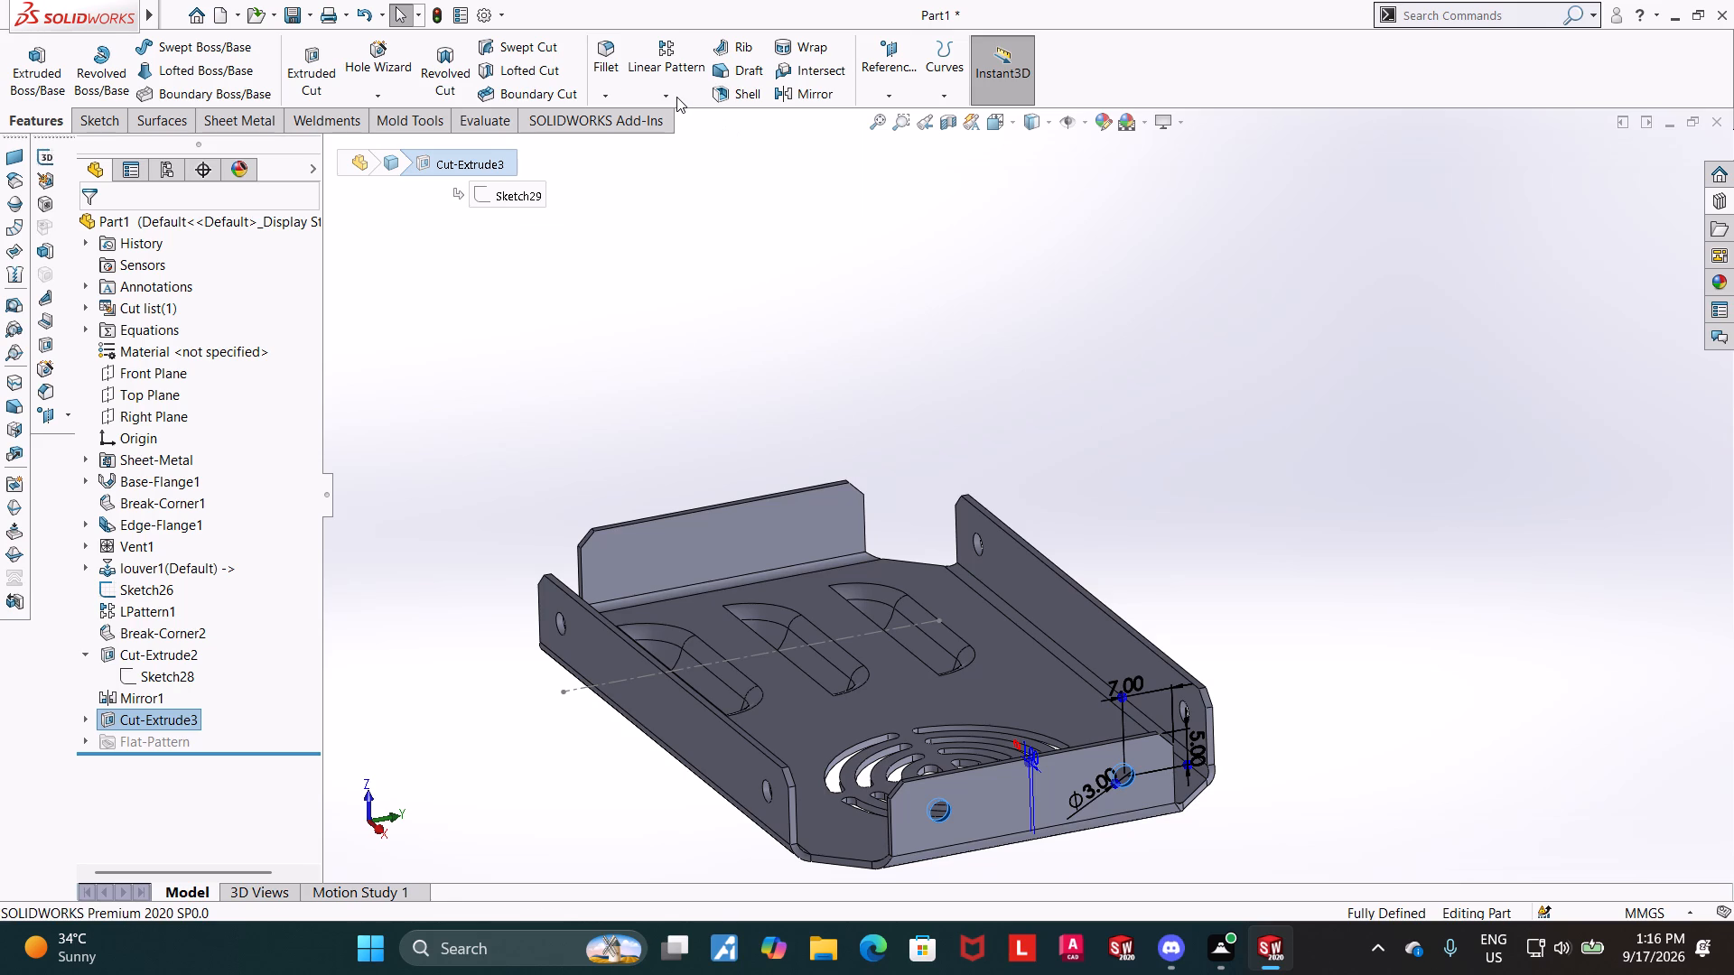
pyautogui.click(808, 97)
pyautogui.click(336, 149)
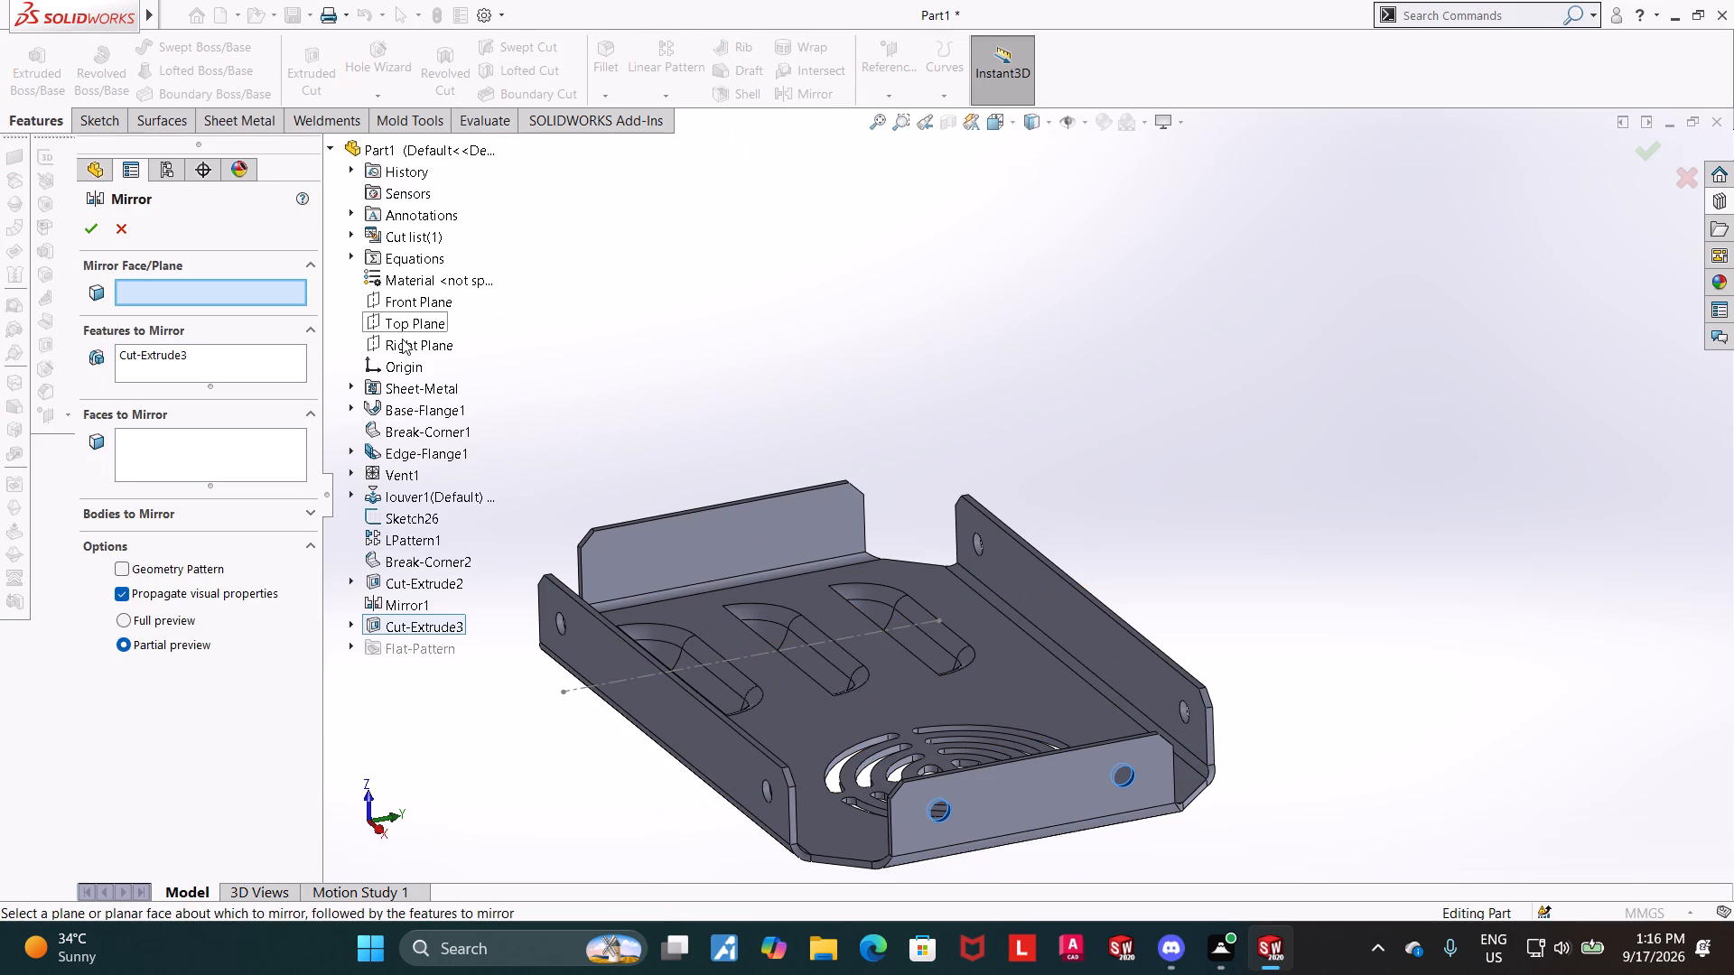
pyautogui.moveTo(1375, 340); pyautogui.dragTo(1495, 459, button='middle')
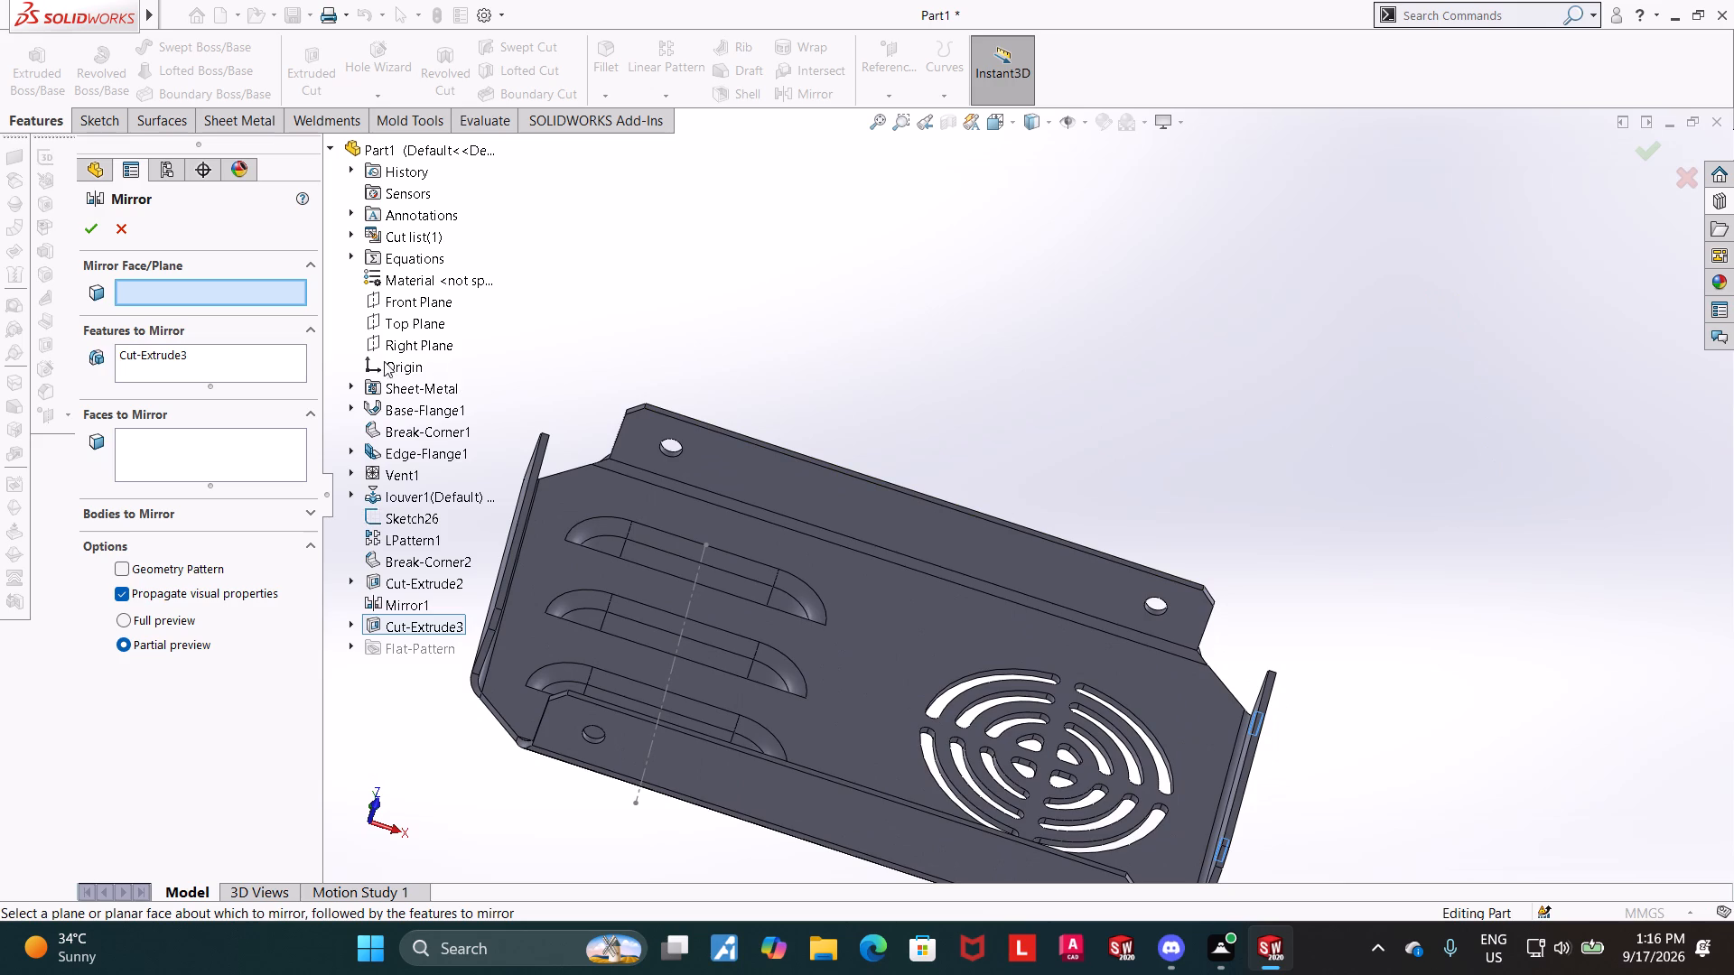
pyautogui.click(402, 347)
pyautogui.moveTo(1105, 311); pyautogui.dragTo(1241, 310, button='middle')
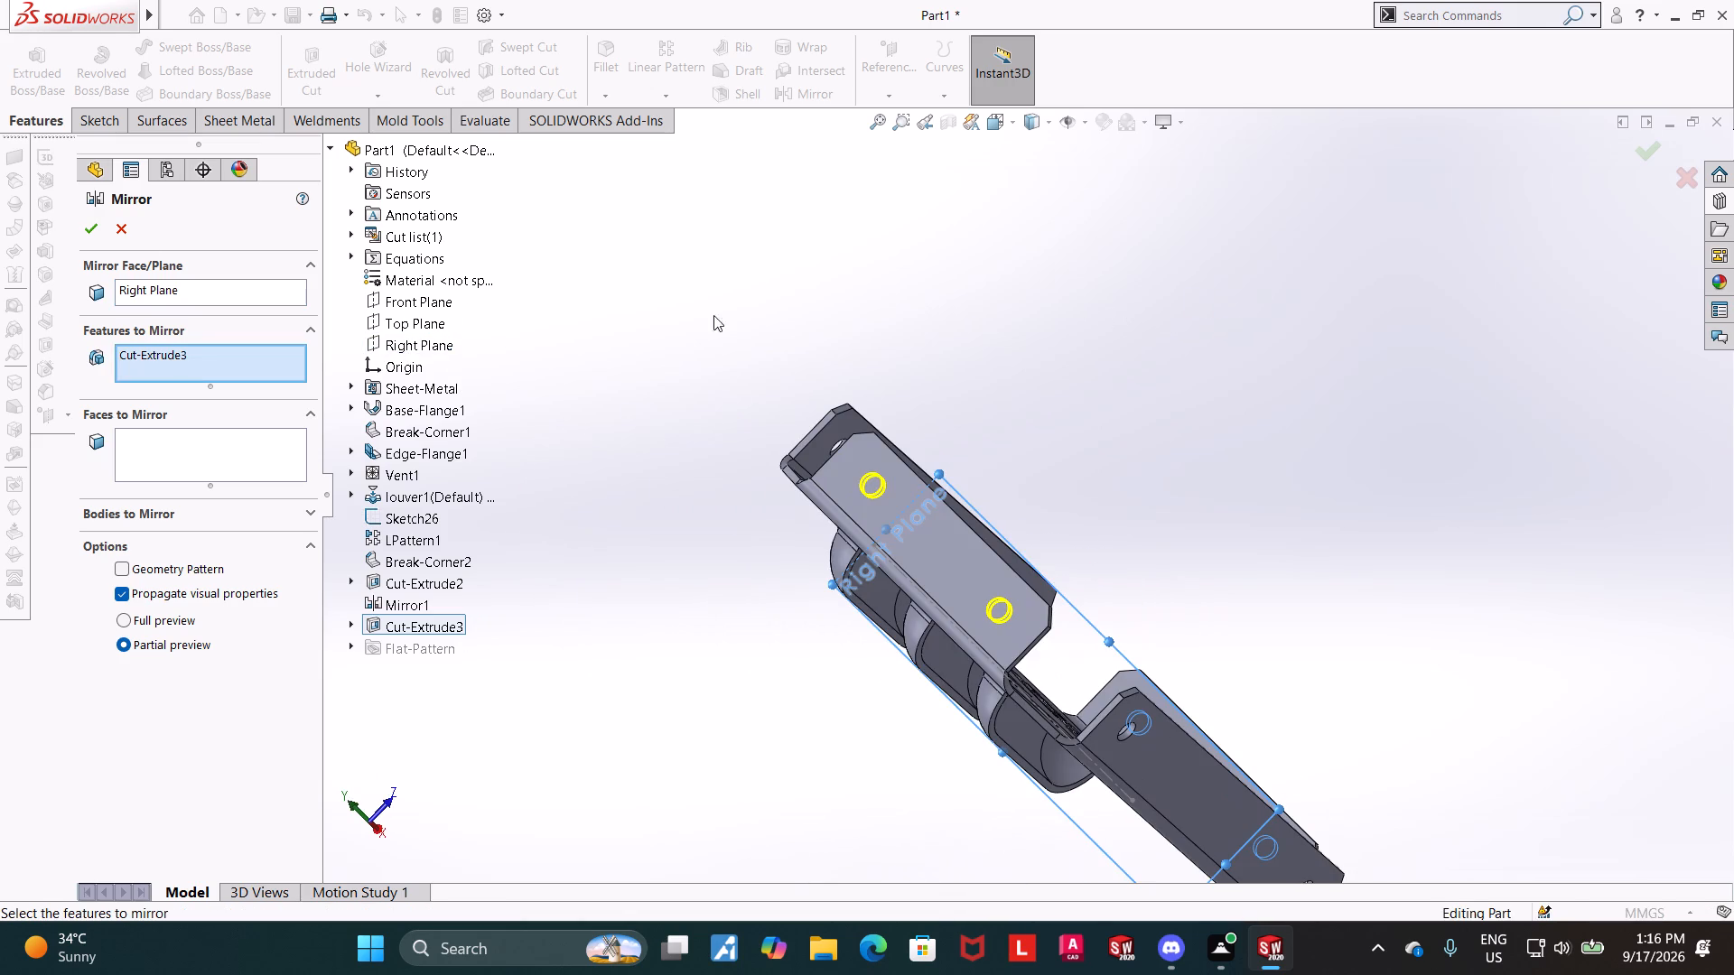
pyautogui.click(83, 229)
# Flatten the part to examine the flange holes, vent and louvers in the flat pattern, and return it to the bent state.
pyautogui.scroll(3, 618, 457)
pyautogui.moveTo(800, 597); pyautogui.dragTo(554, 533, button='middle')
pyautogui.scroll(-3, 1356, 565)
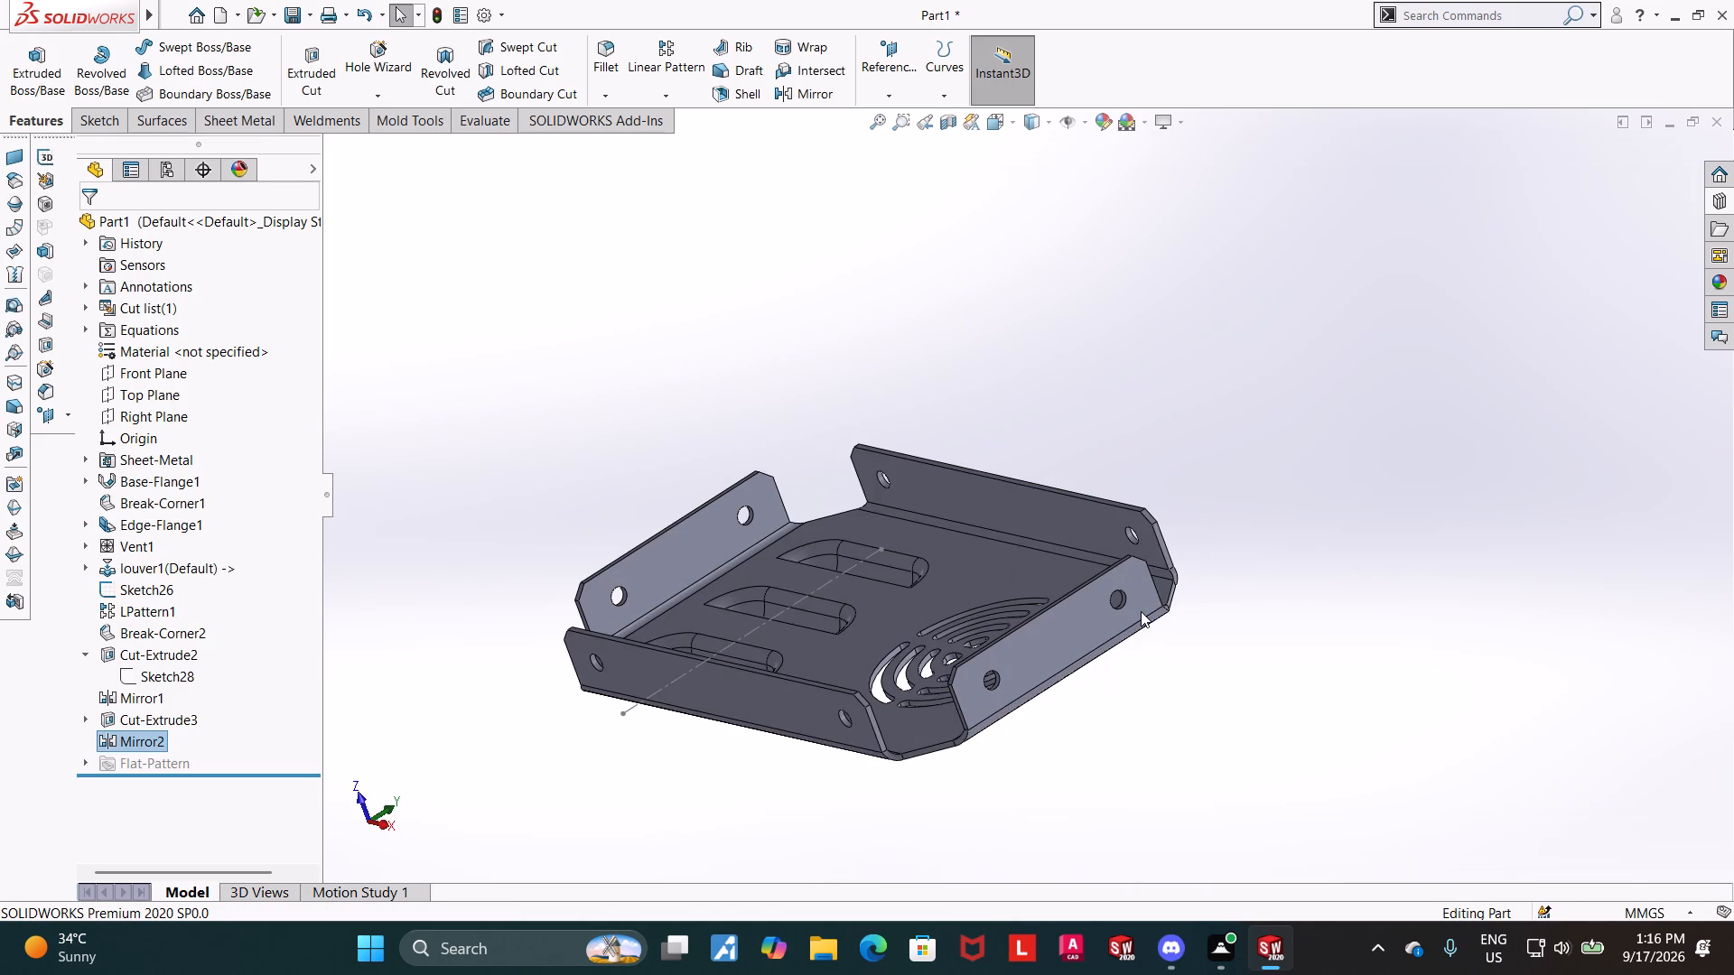
pyautogui.moveTo(1249, 584); pyautogui.dragTo(1324, 551, button='middle')
pyautogui.scroll(2, 1336, 554)
pyautogui.click(264, 130)
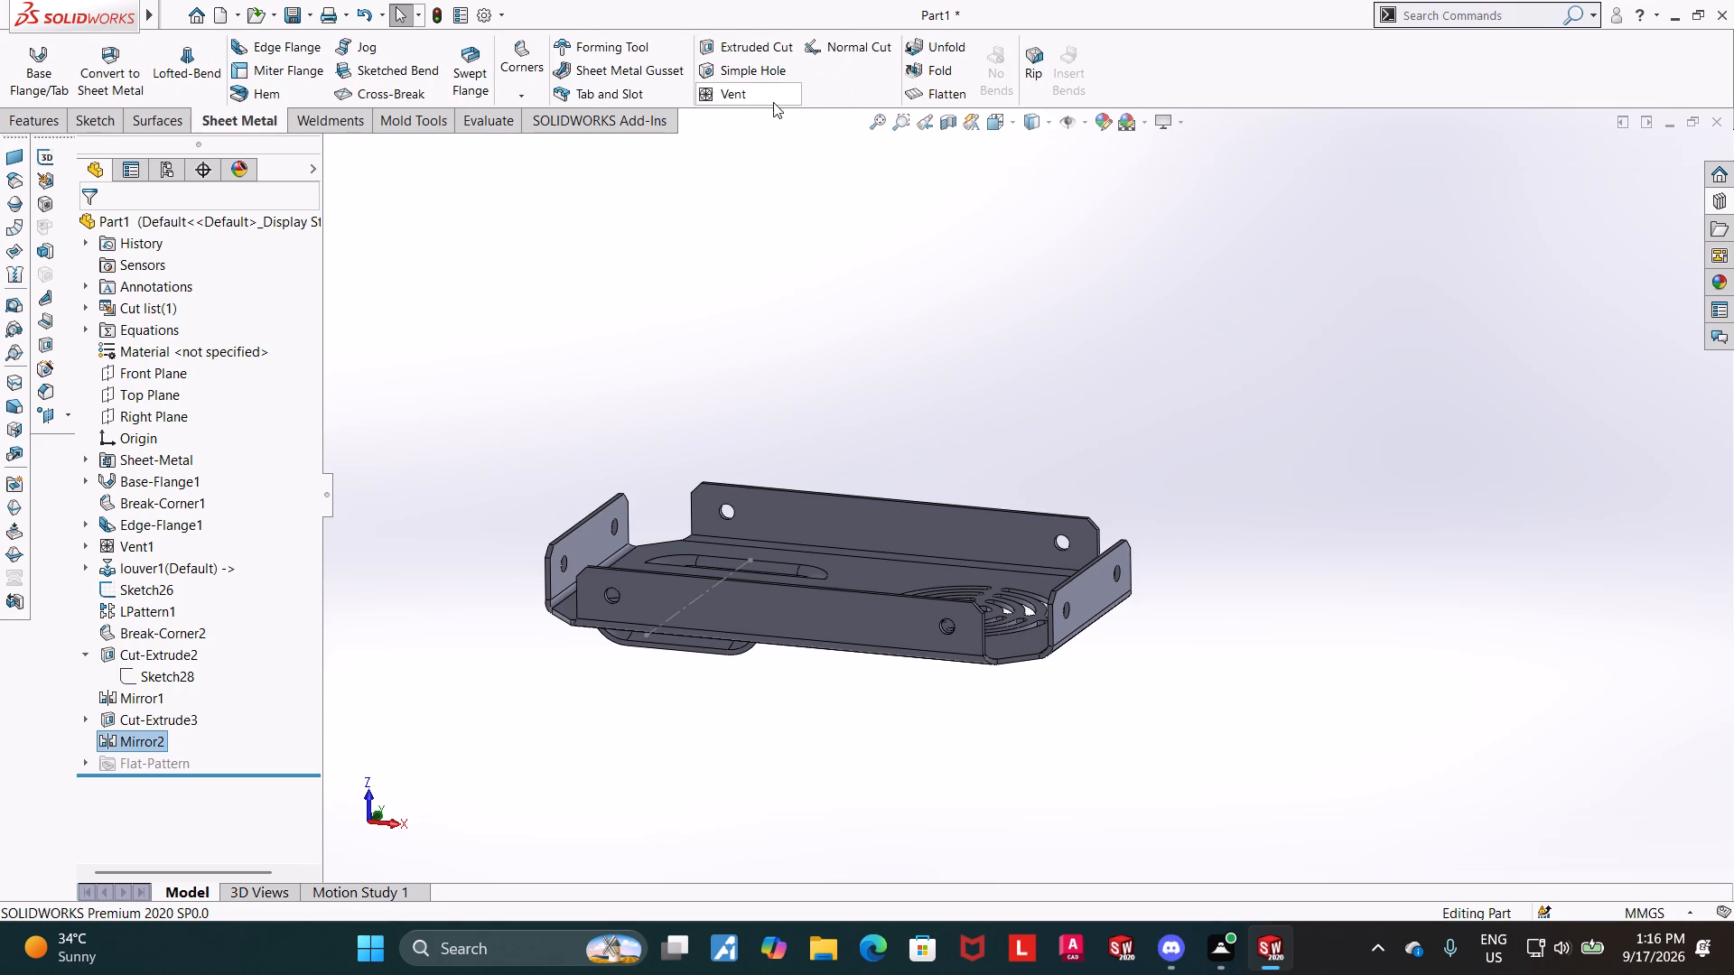
pyautogui.click(917, 98)
pyautogui.moveTo(1092, 372); pyautogui.dragTo(1136, 553, button='middle')
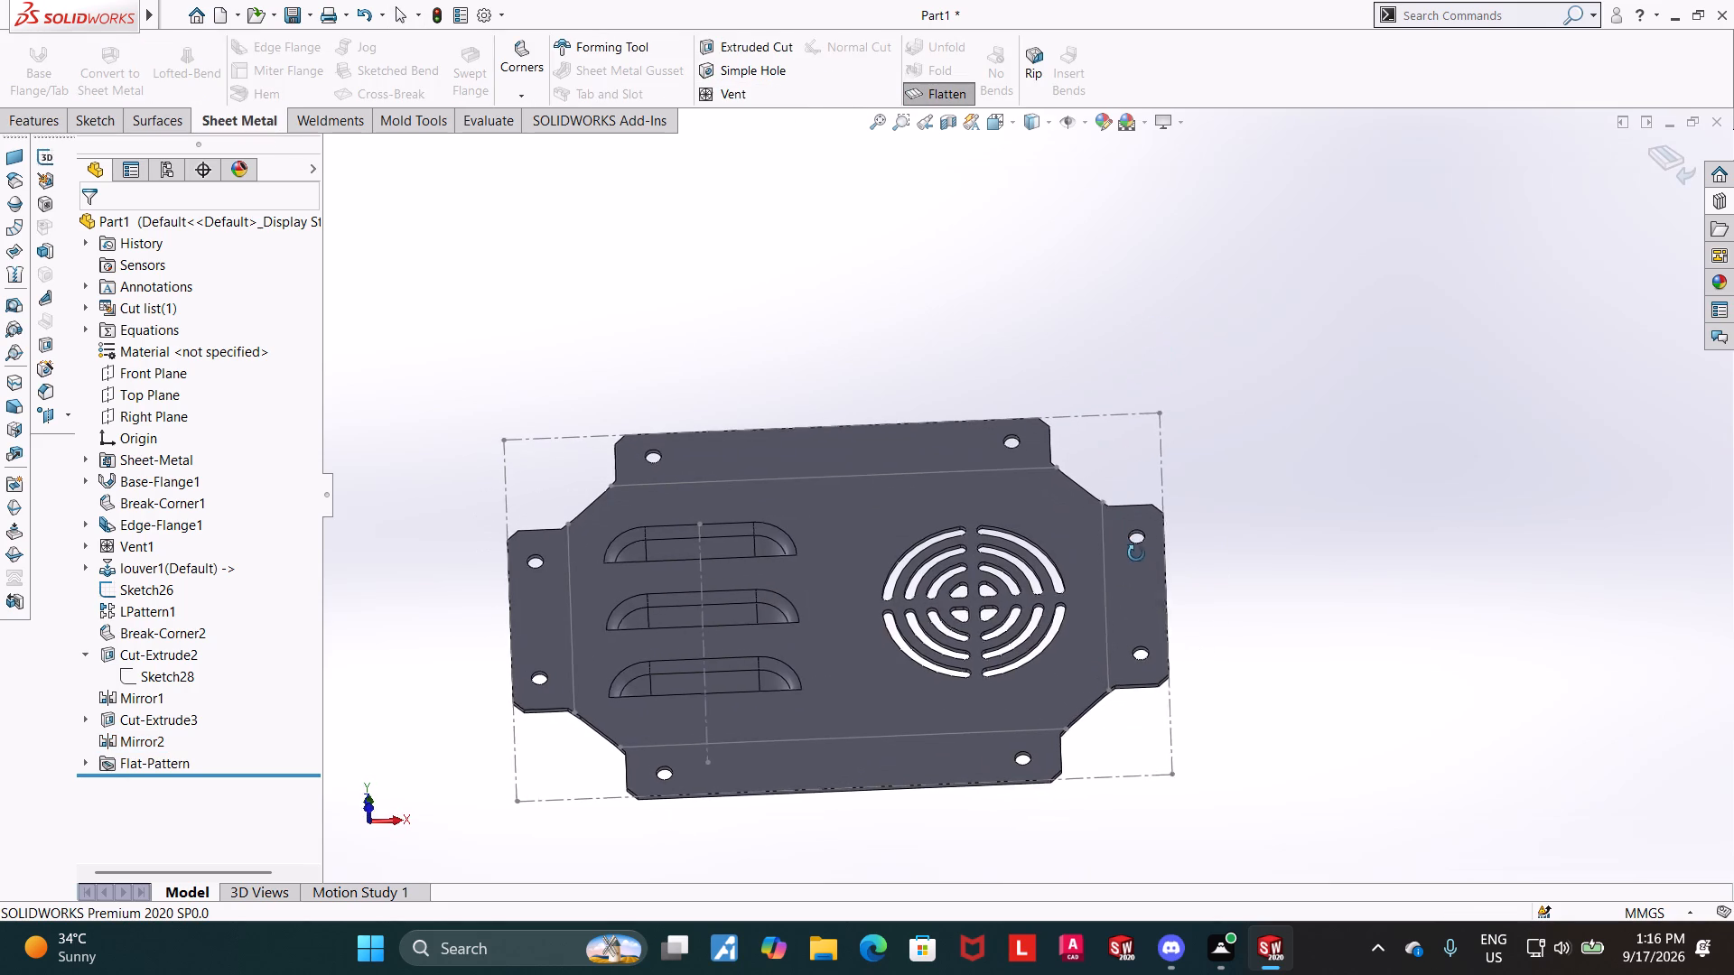
pyautogui.moveTo(1136, 553); pyautogui.dragTo(1139, 554, button='middle')
pyautogui.moveTo(980, 288); pyautogui.dragTo(977, 330, button='middle')
pyautogui.click(949, 98)
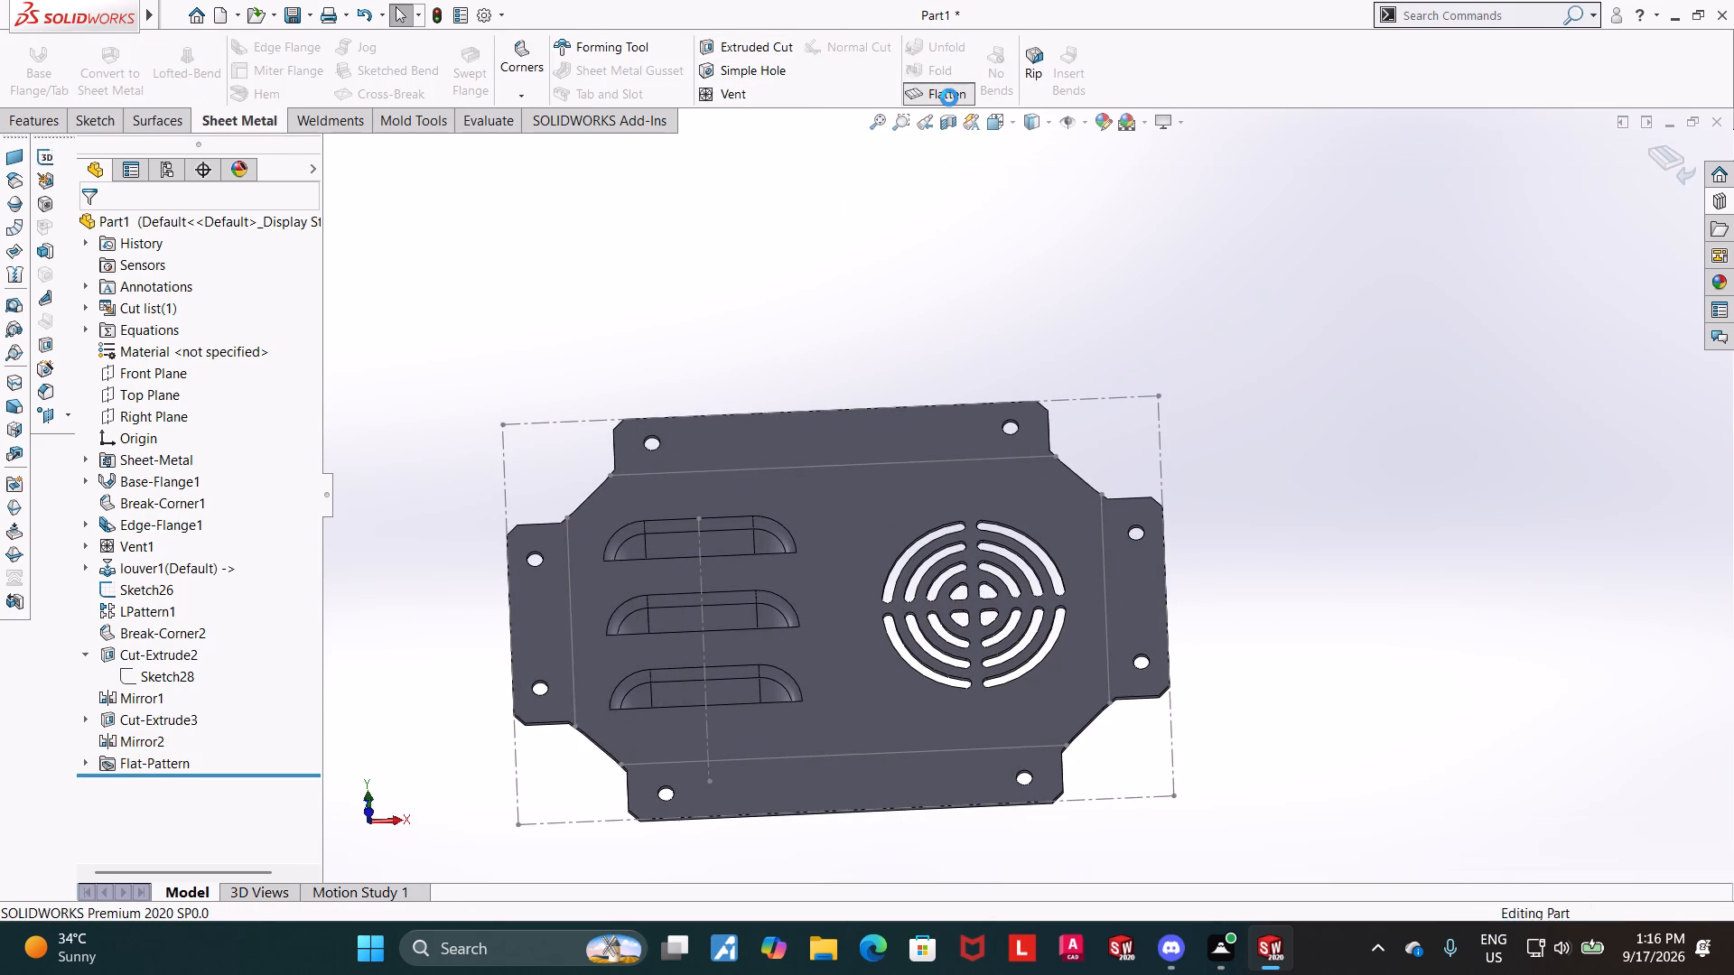
# Start saving the part under a new name in the Downloads folder, clearing the default file name.
pyautogui.moveTo(1288, 416); pyautogui.dragTo(1293, 369, button='middle')
pyautogui.scroll(2, 1259, 415)
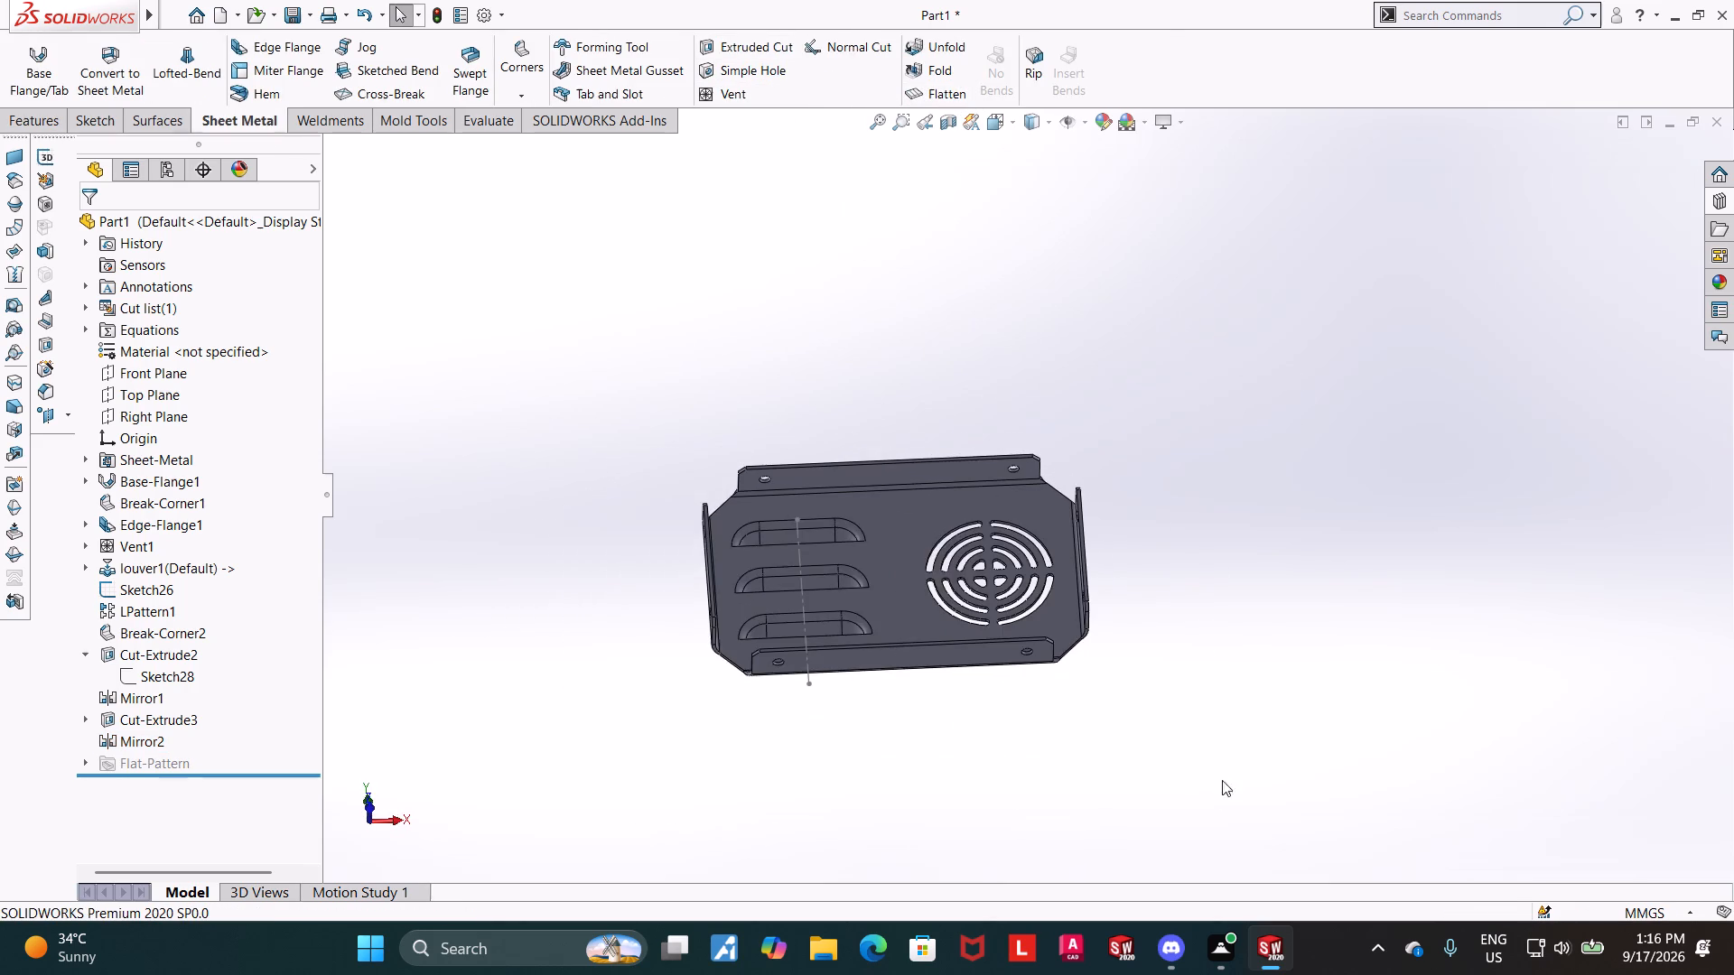
pyautogui.scroll(-1, 1189, 762)
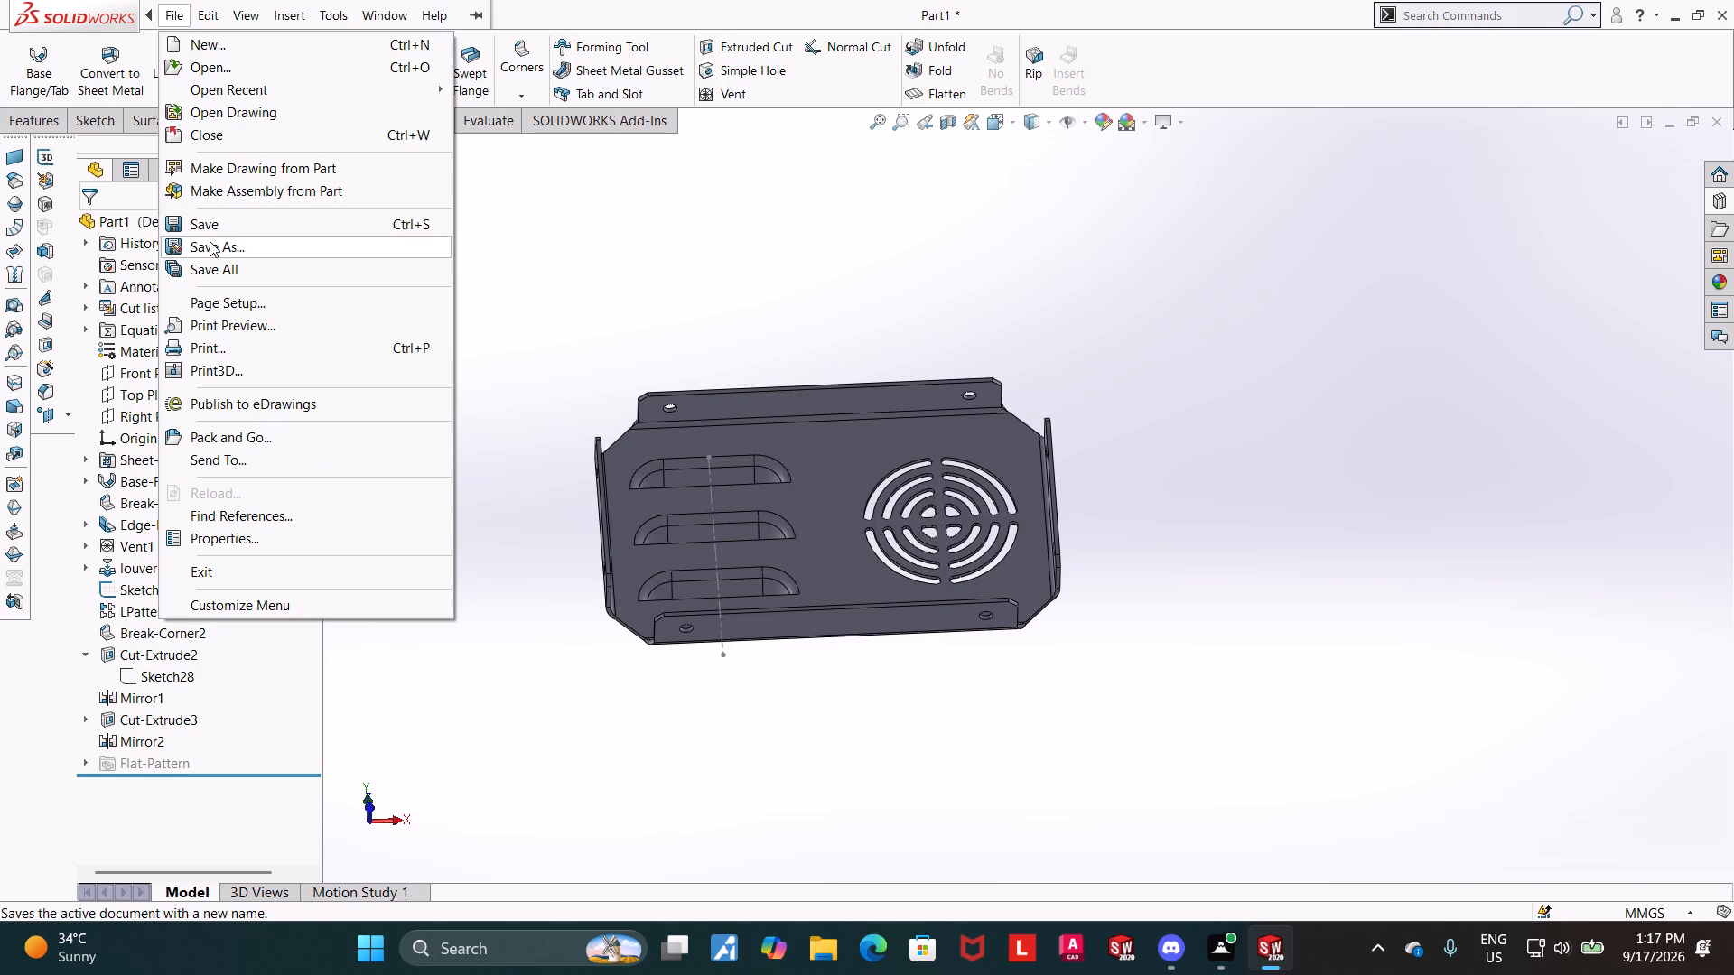
pyautogui.click(210, 241)
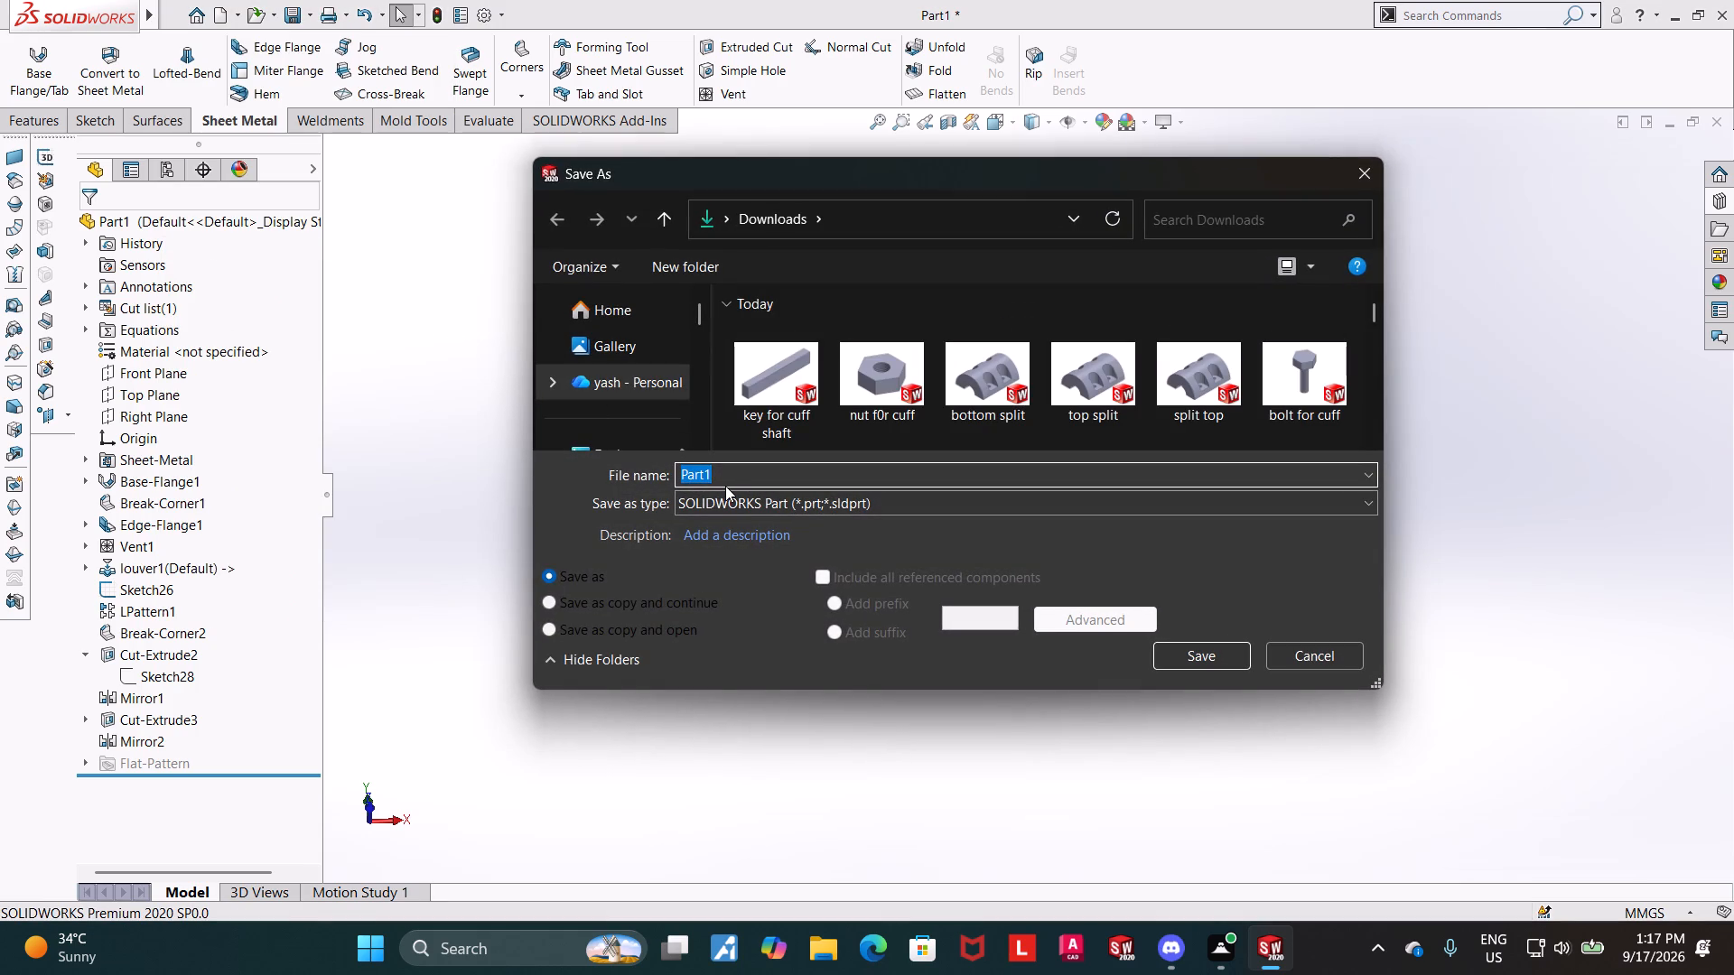
pyautogui.press('BackSpace')
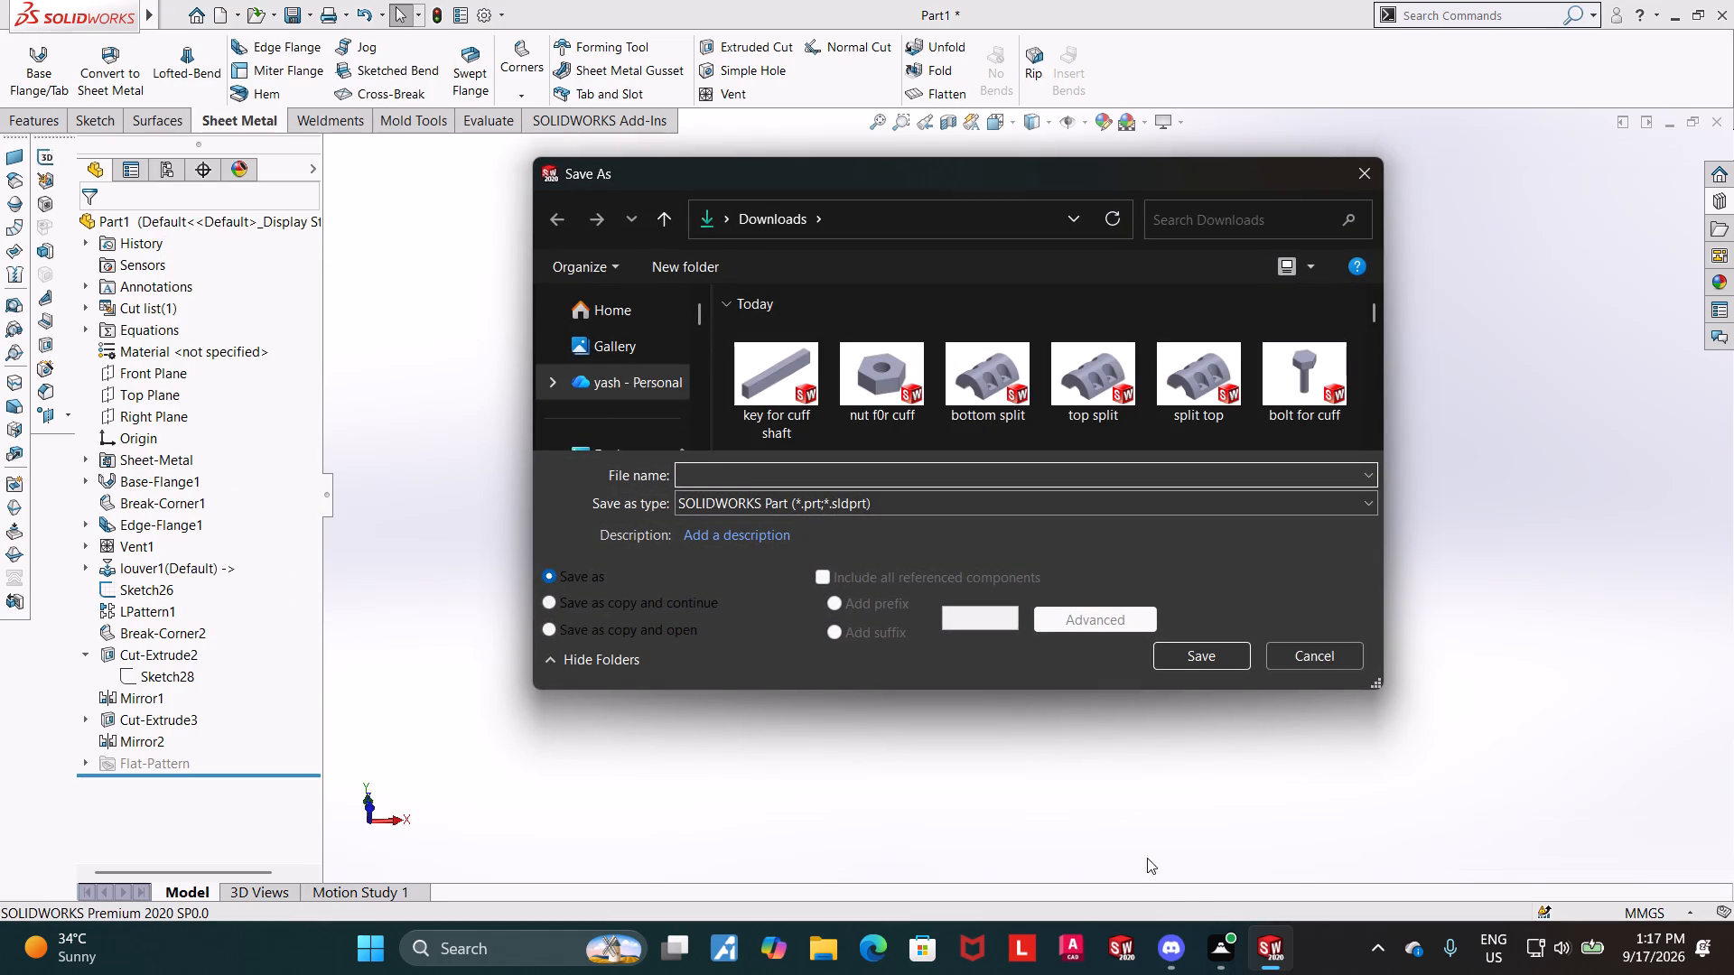
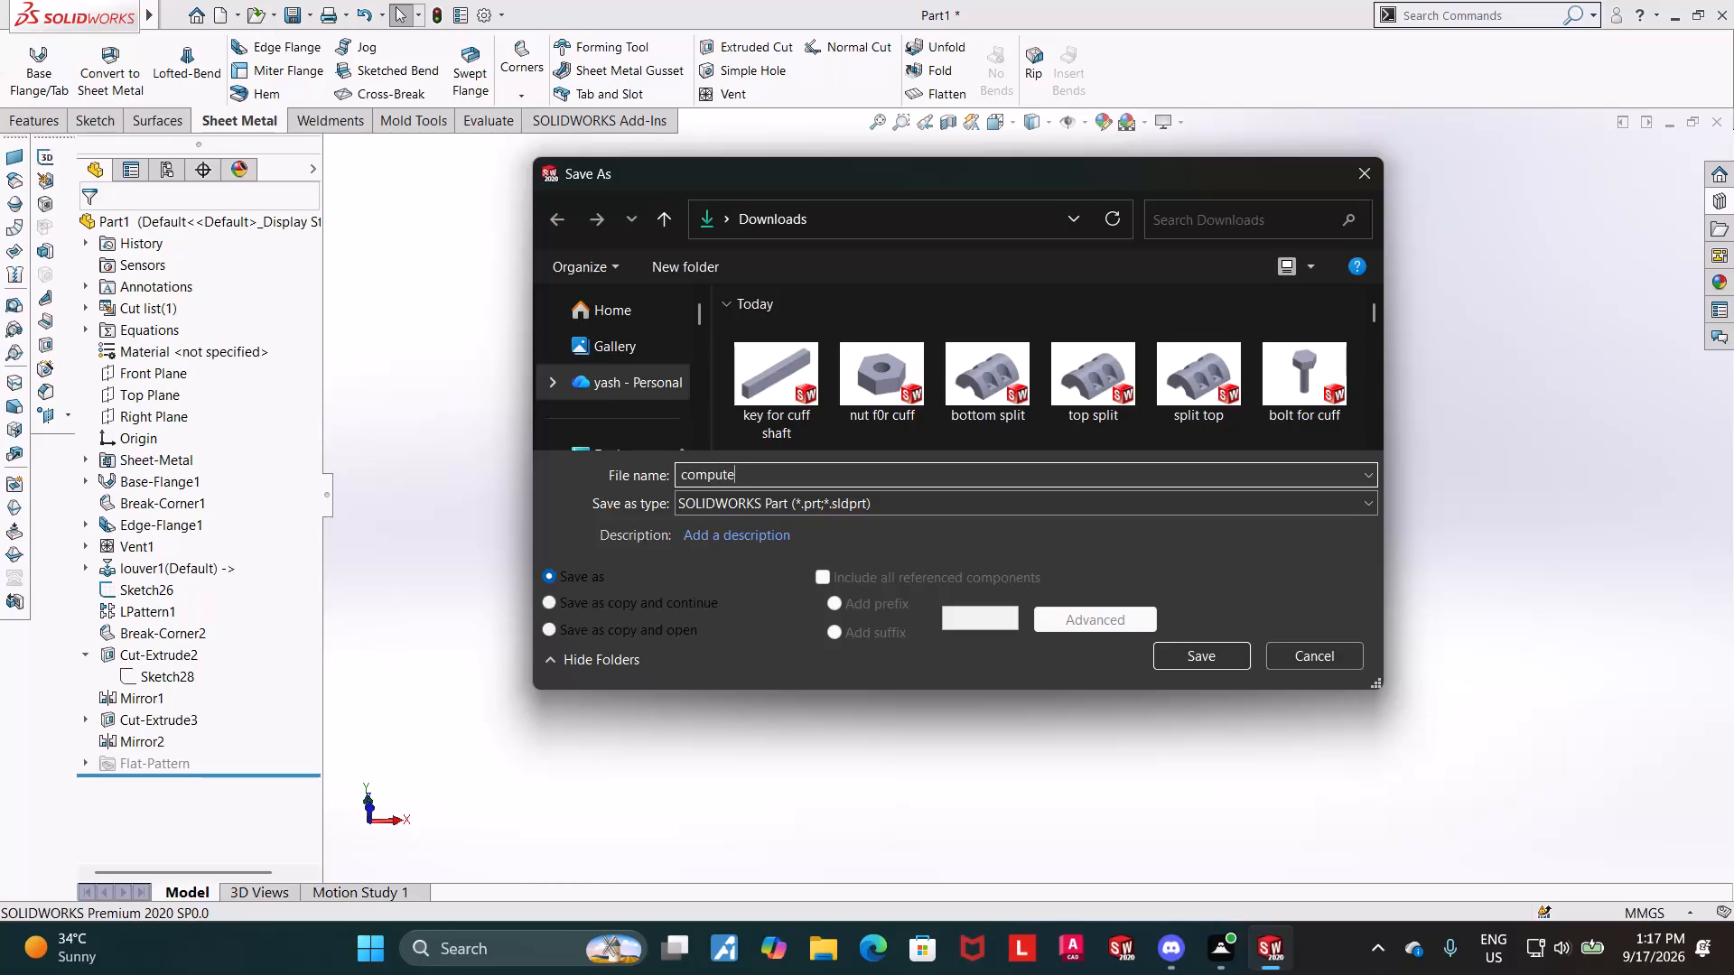
# Name the part file "computer vent panel" and save it as a SOLIDWORKS part in the Downloads folder.
pyautogui.press('BackSpace')
pyautogui.press('b')
pyautogui.press('BackSpace')
pyautogui.write('vent panel')
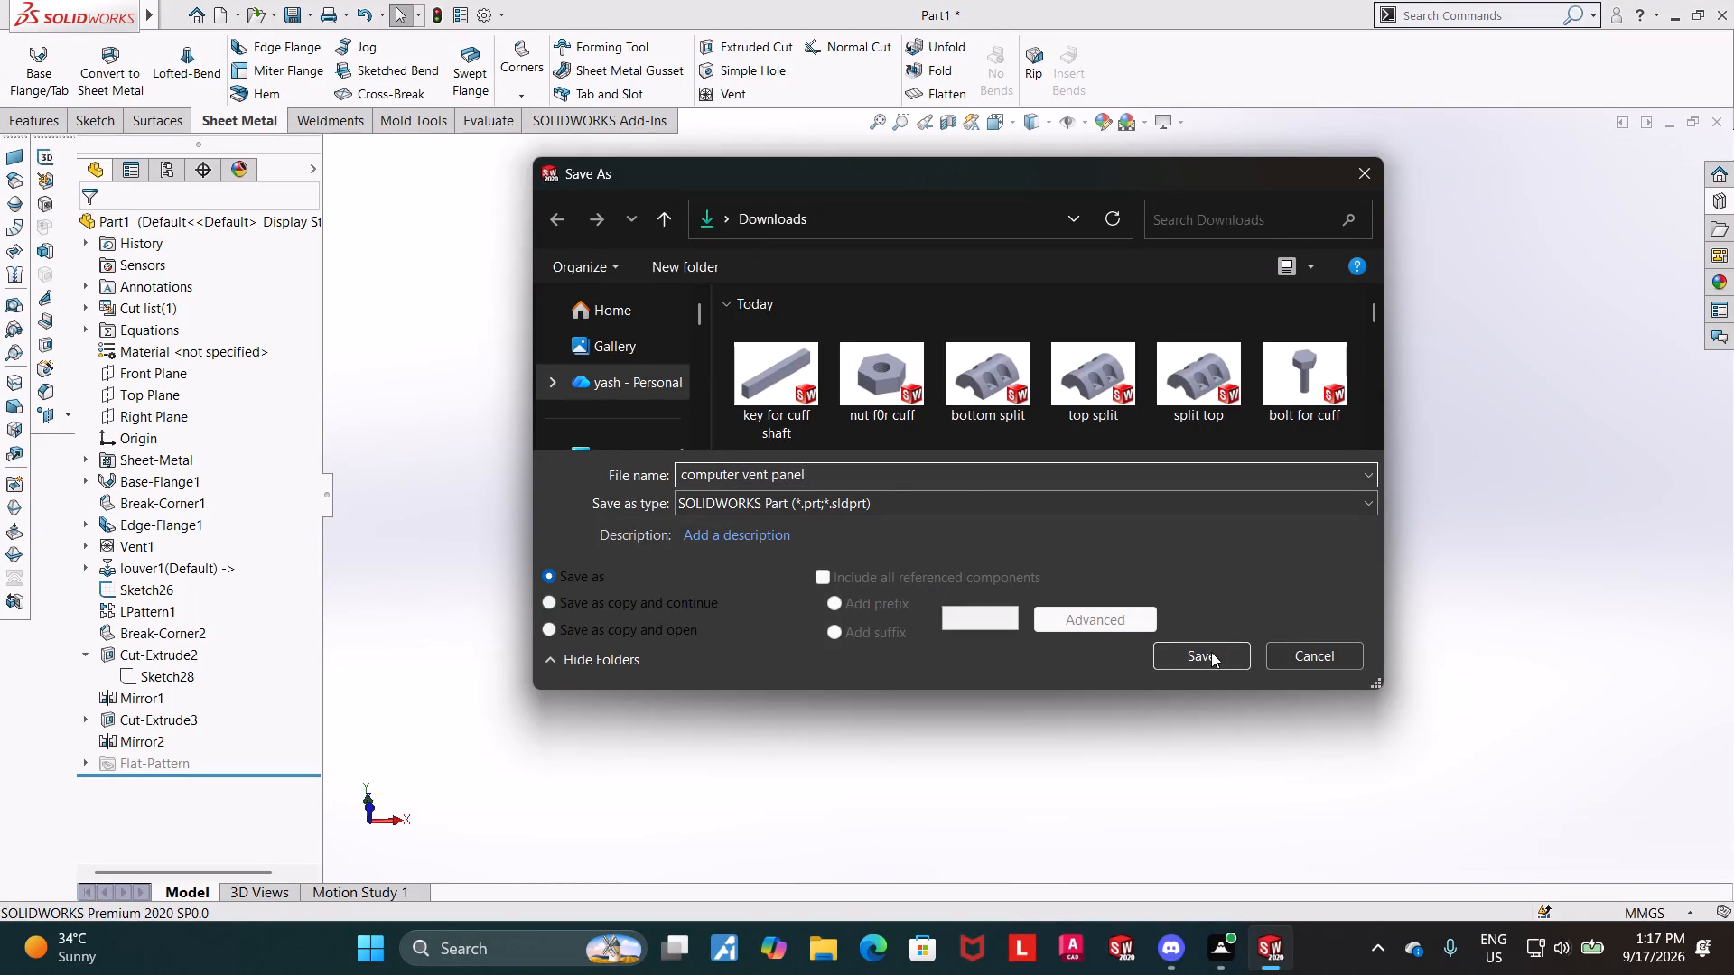
pyautogui.click(1211, 652)
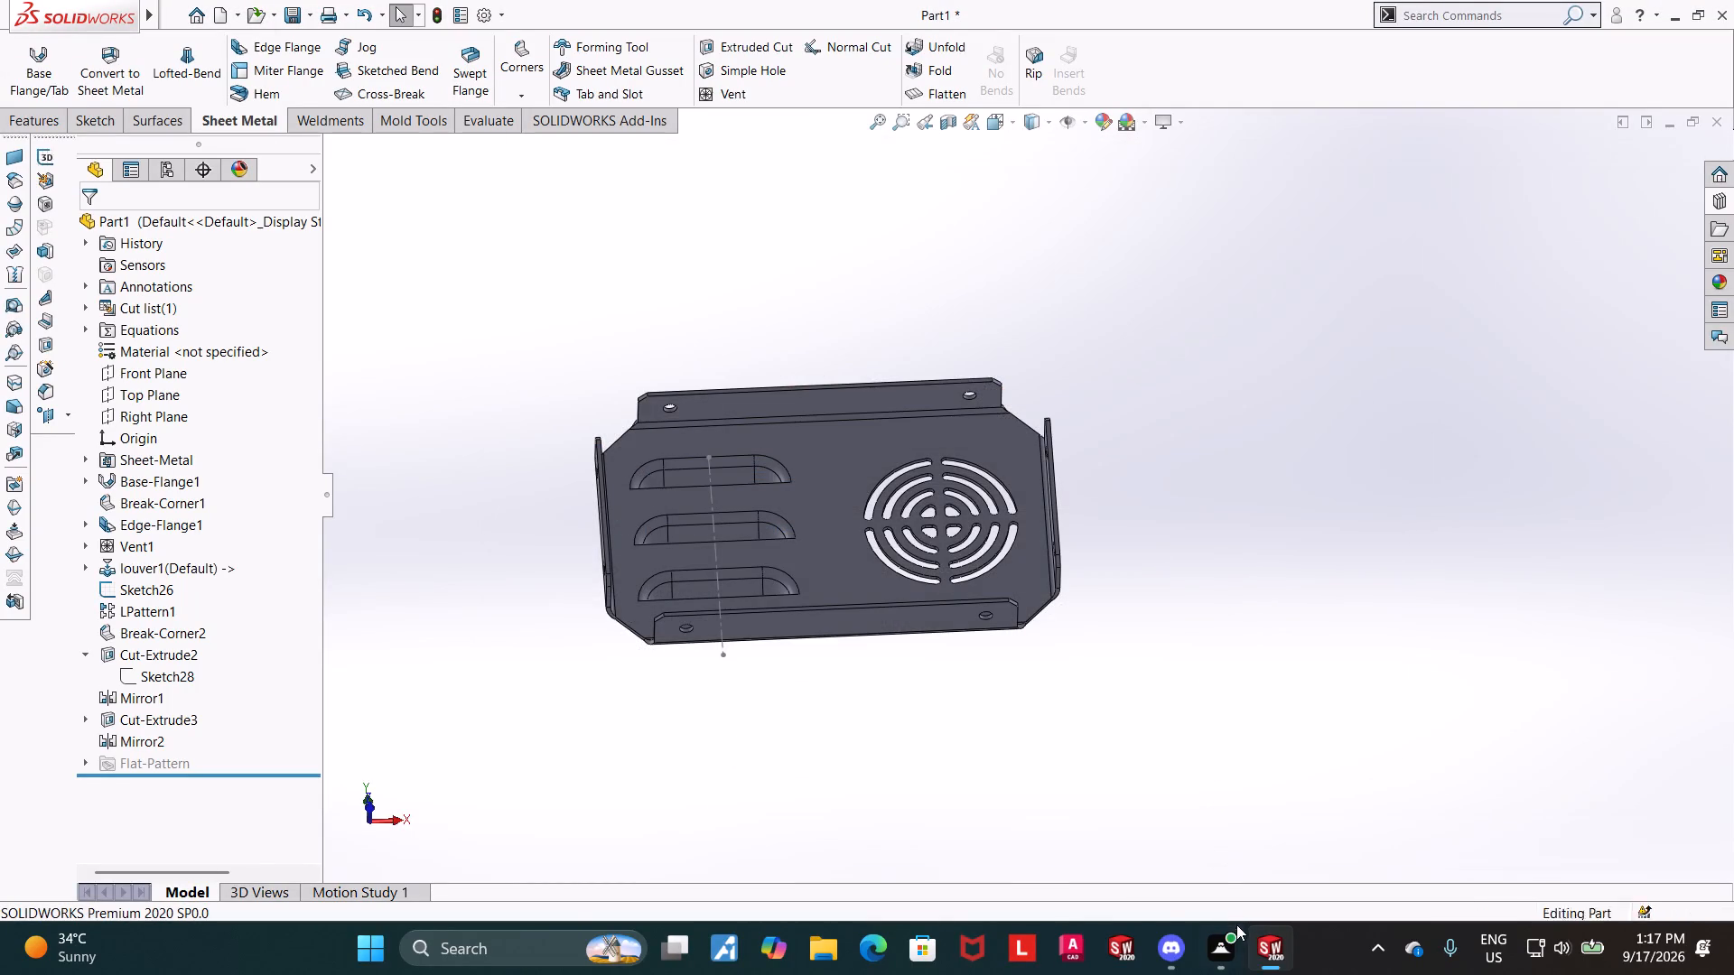
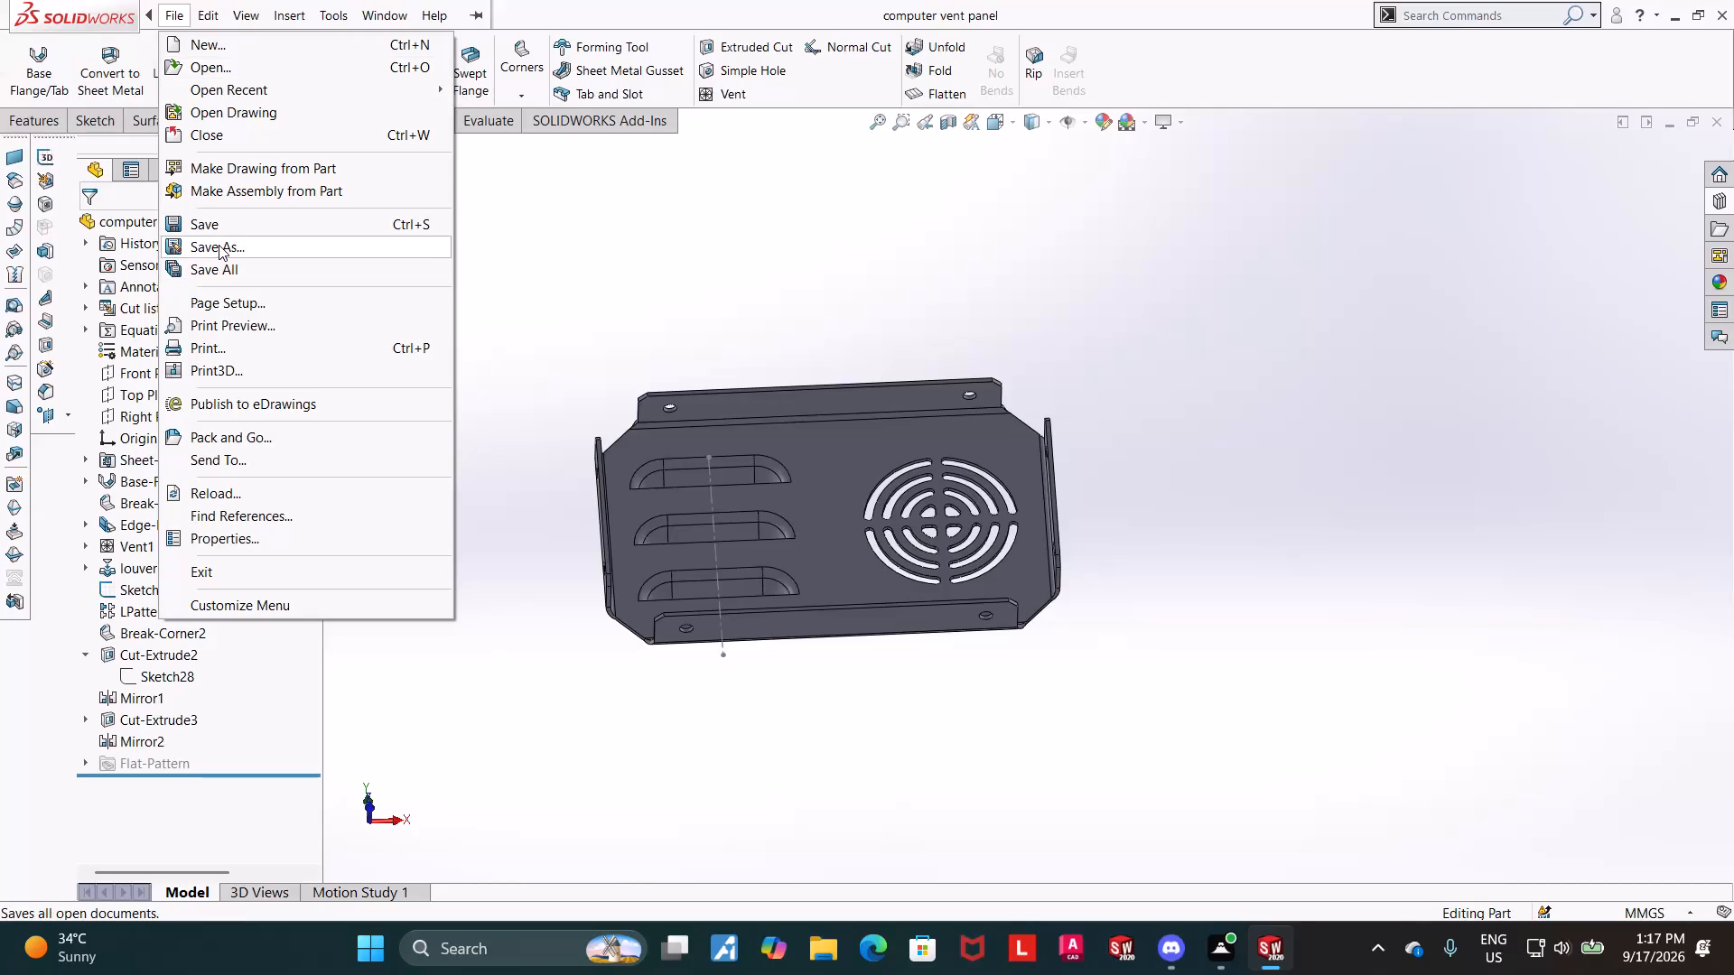
# Save a copy of the folded part as an Adobe PDF named "computer vent panel" in the Downloads folder.
pyautogui.click(219, 245)
pyautogui.click(846, 502)
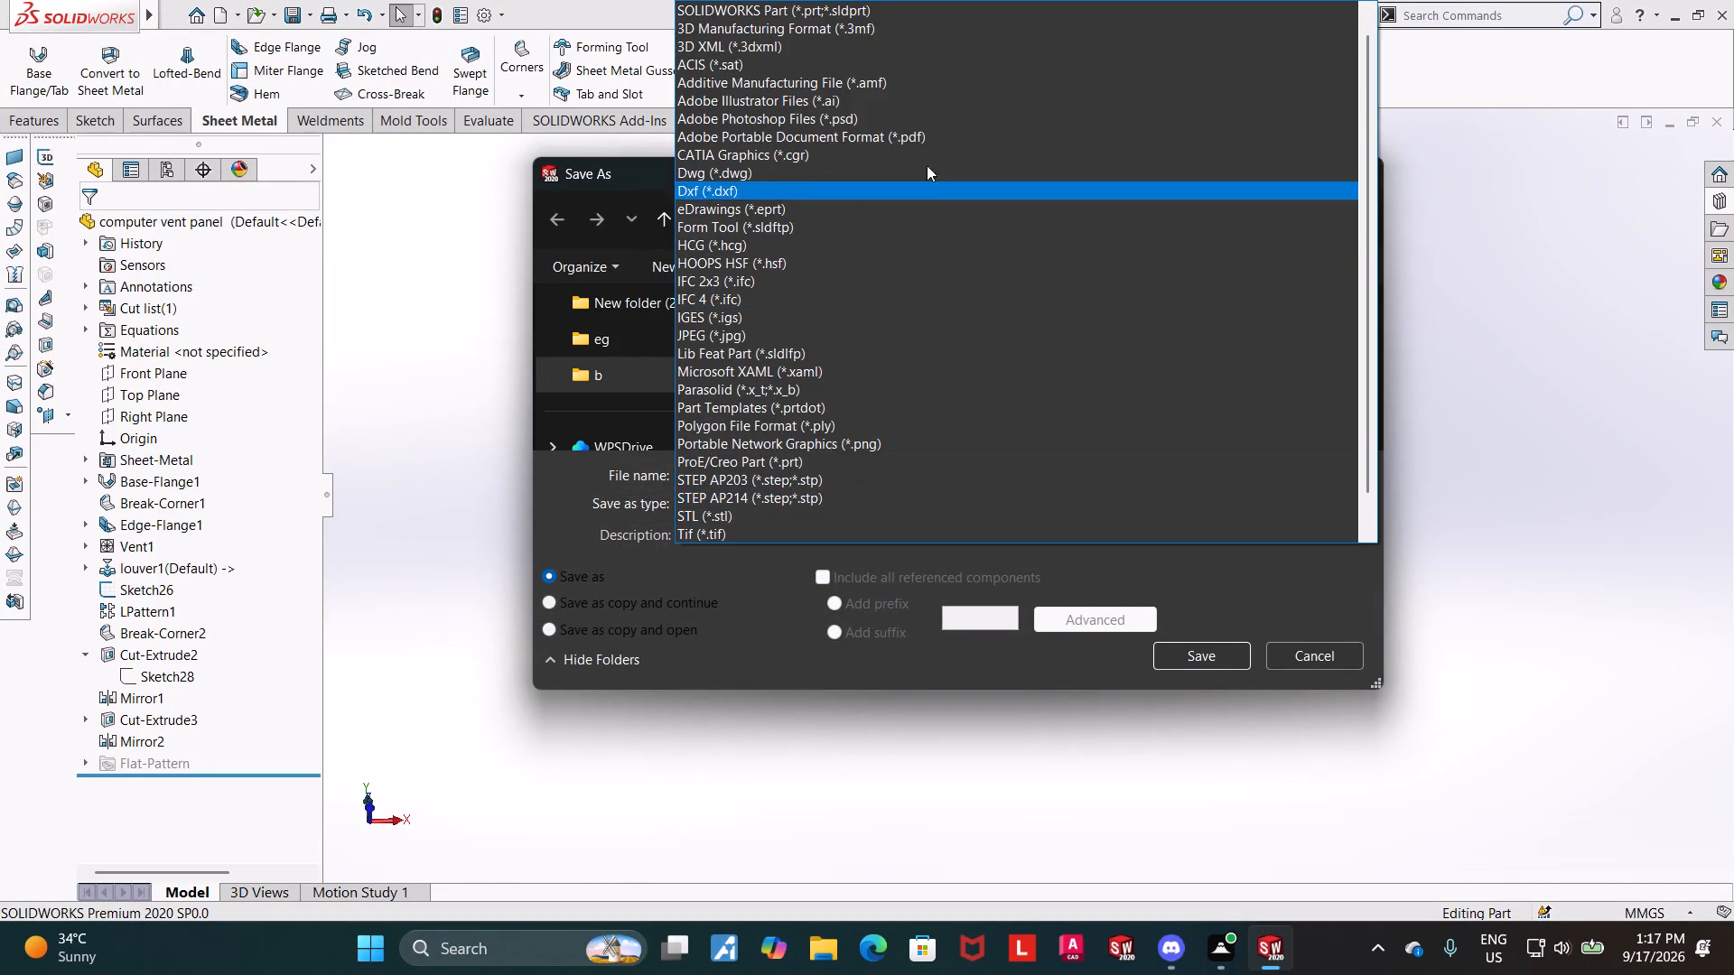
pyautogui.click(932, 138)
pyautogui.click(1229, 703)
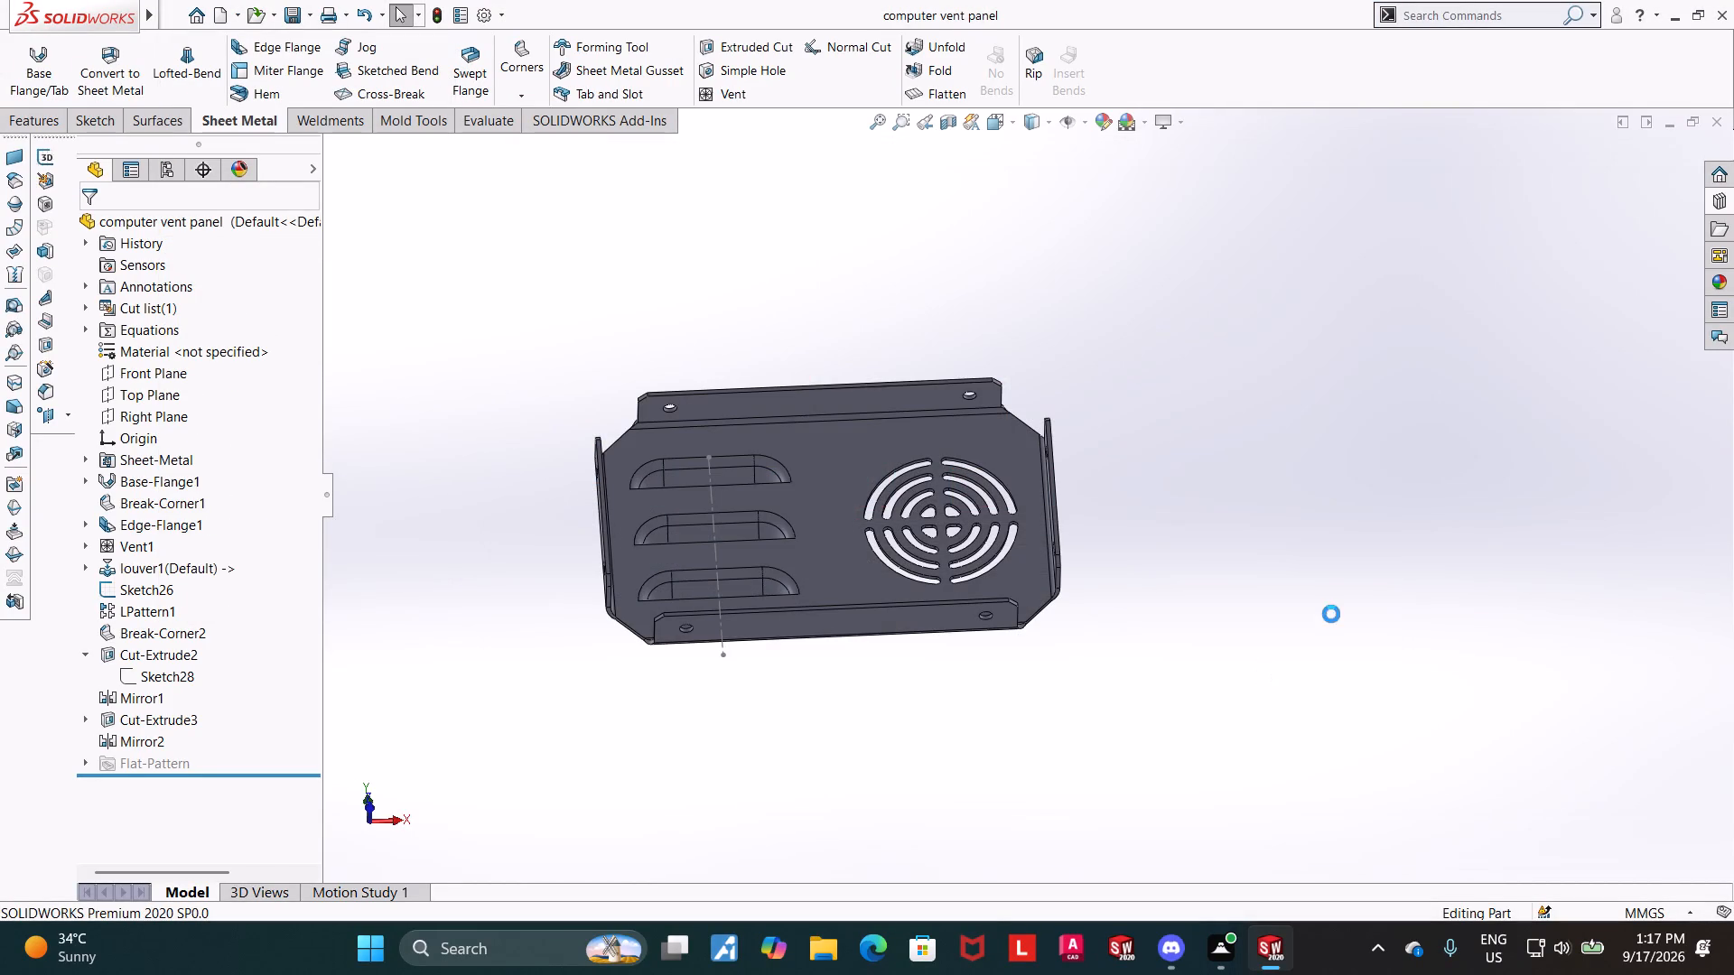
pyautogui.click(1248, 561)
# Flatten the sheet metal tray into its flat pattern and dismiss the file download notification.
pyautogui.scroll(-3, 885, 563)
pyautogui.scroll(1, 1067, 672)
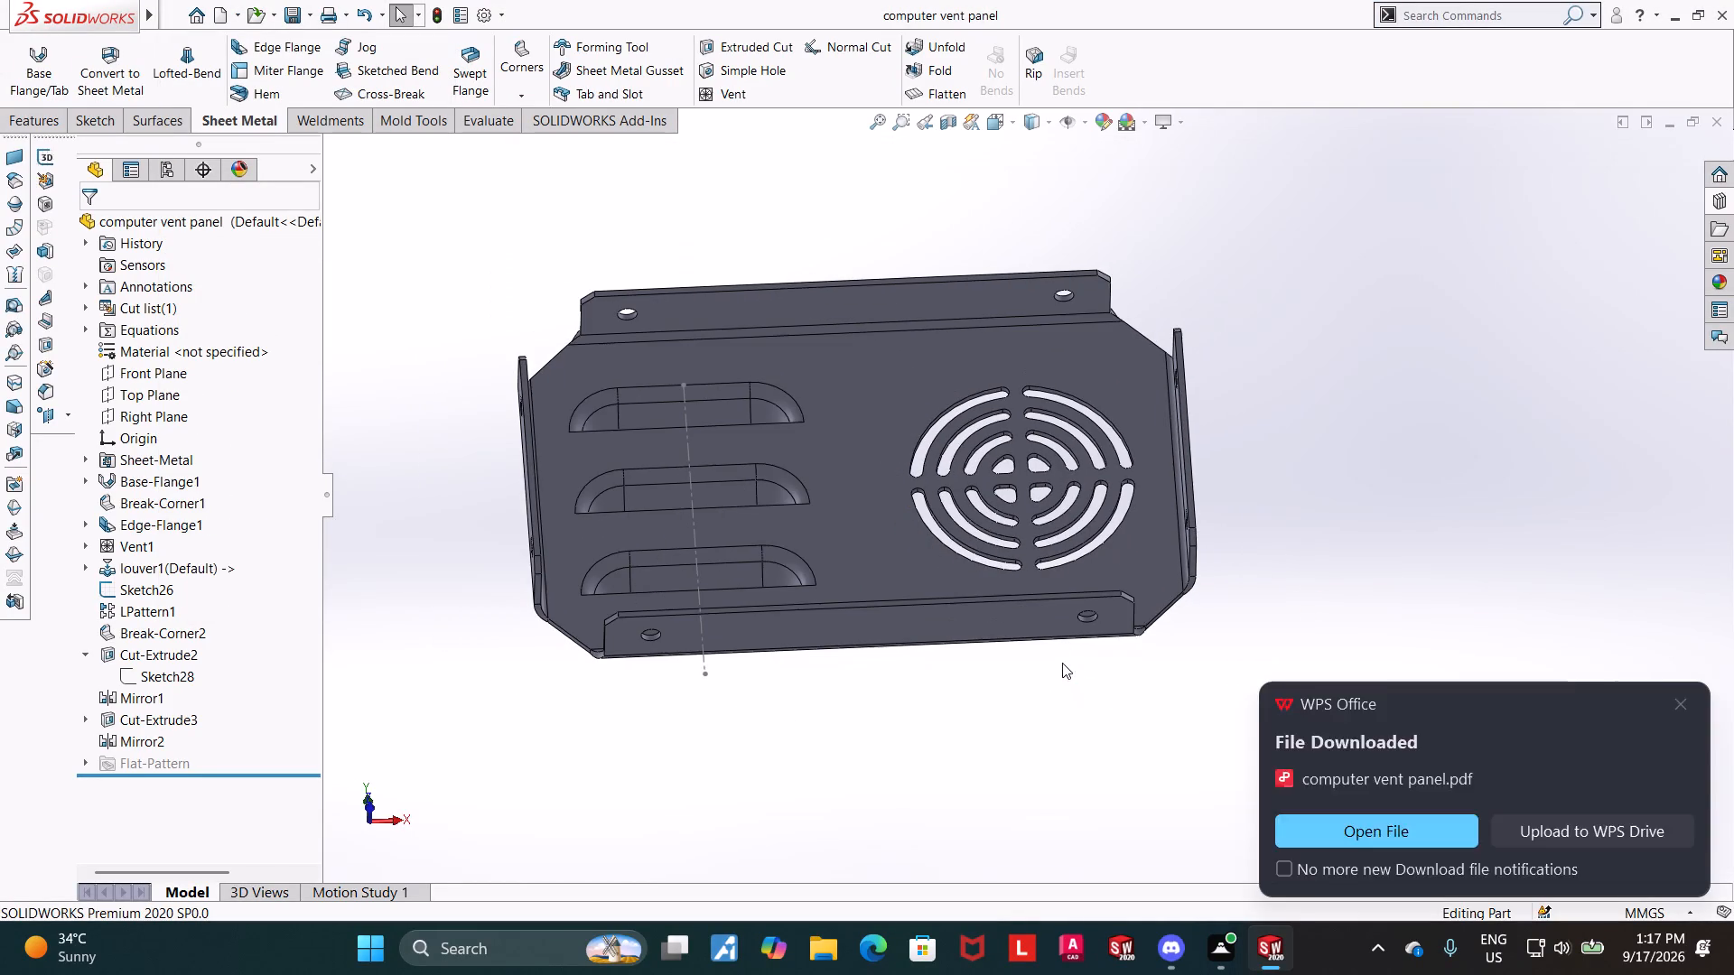
pyautogui.moveTo(1308, 561); pyautogui.dragTo(1328, 497, button='middle')
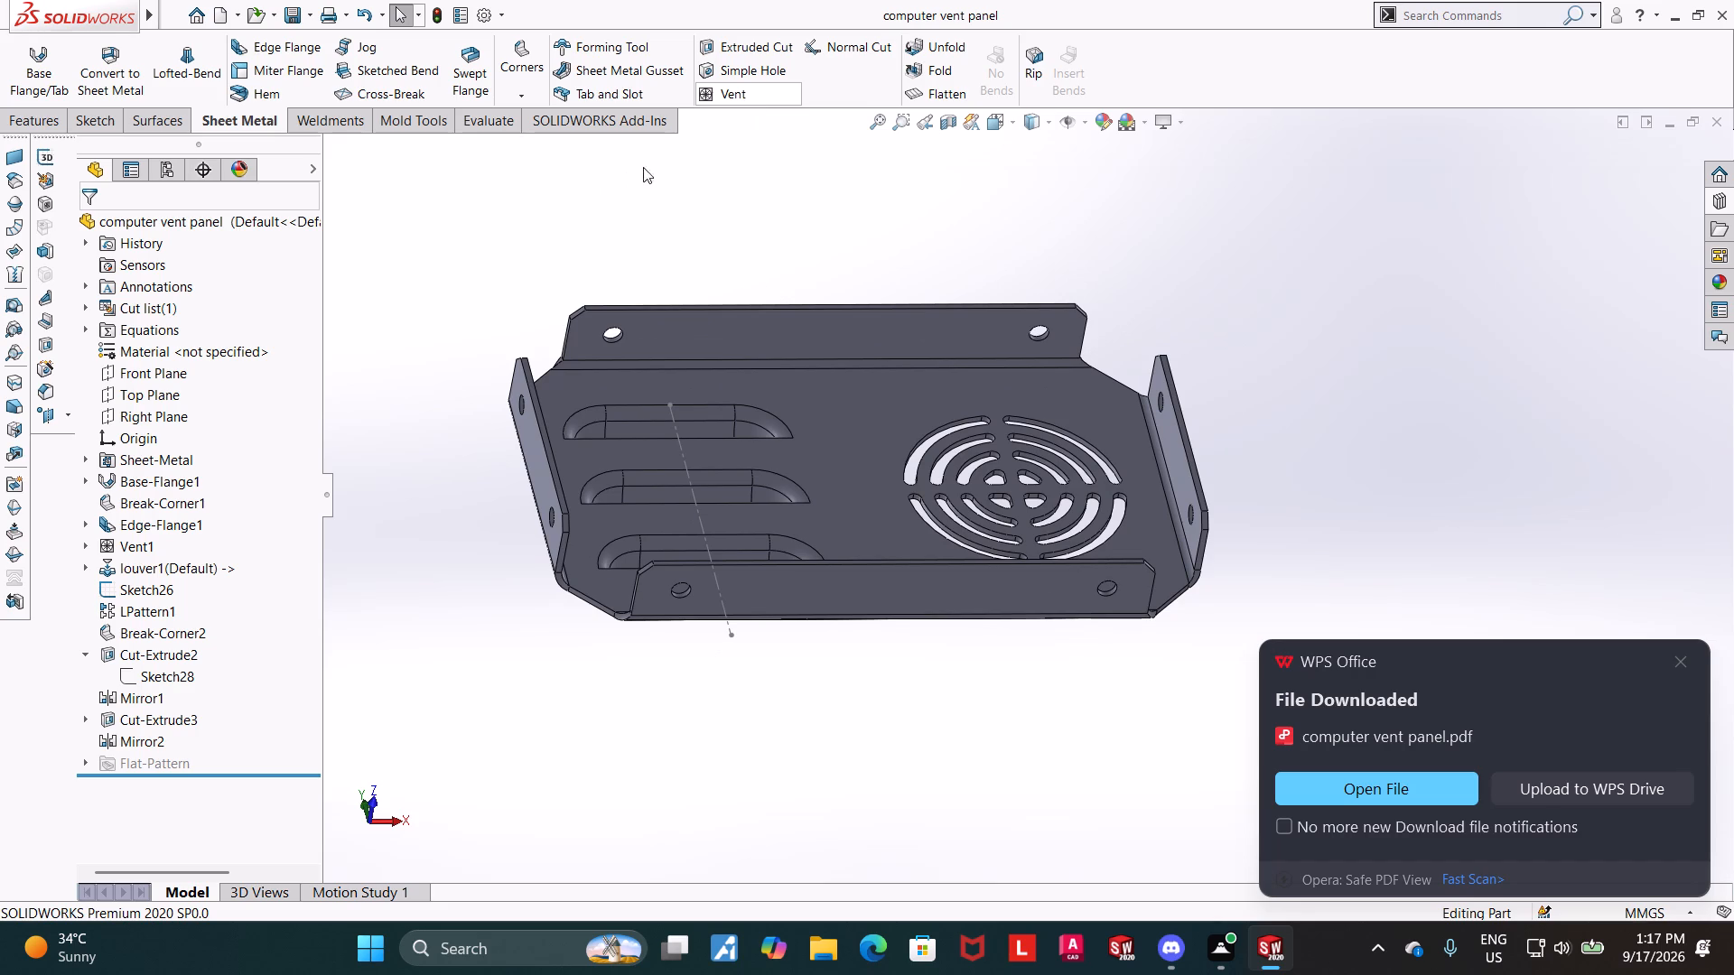
pyautogui.click(918, 97)
pyautogui.moveTo(1343, 292); pyautogui.dragTo(1322, 352, button='middle')
pyautogui.scroll(1, 1439, 385)
pyautogui.click(1686, 662)
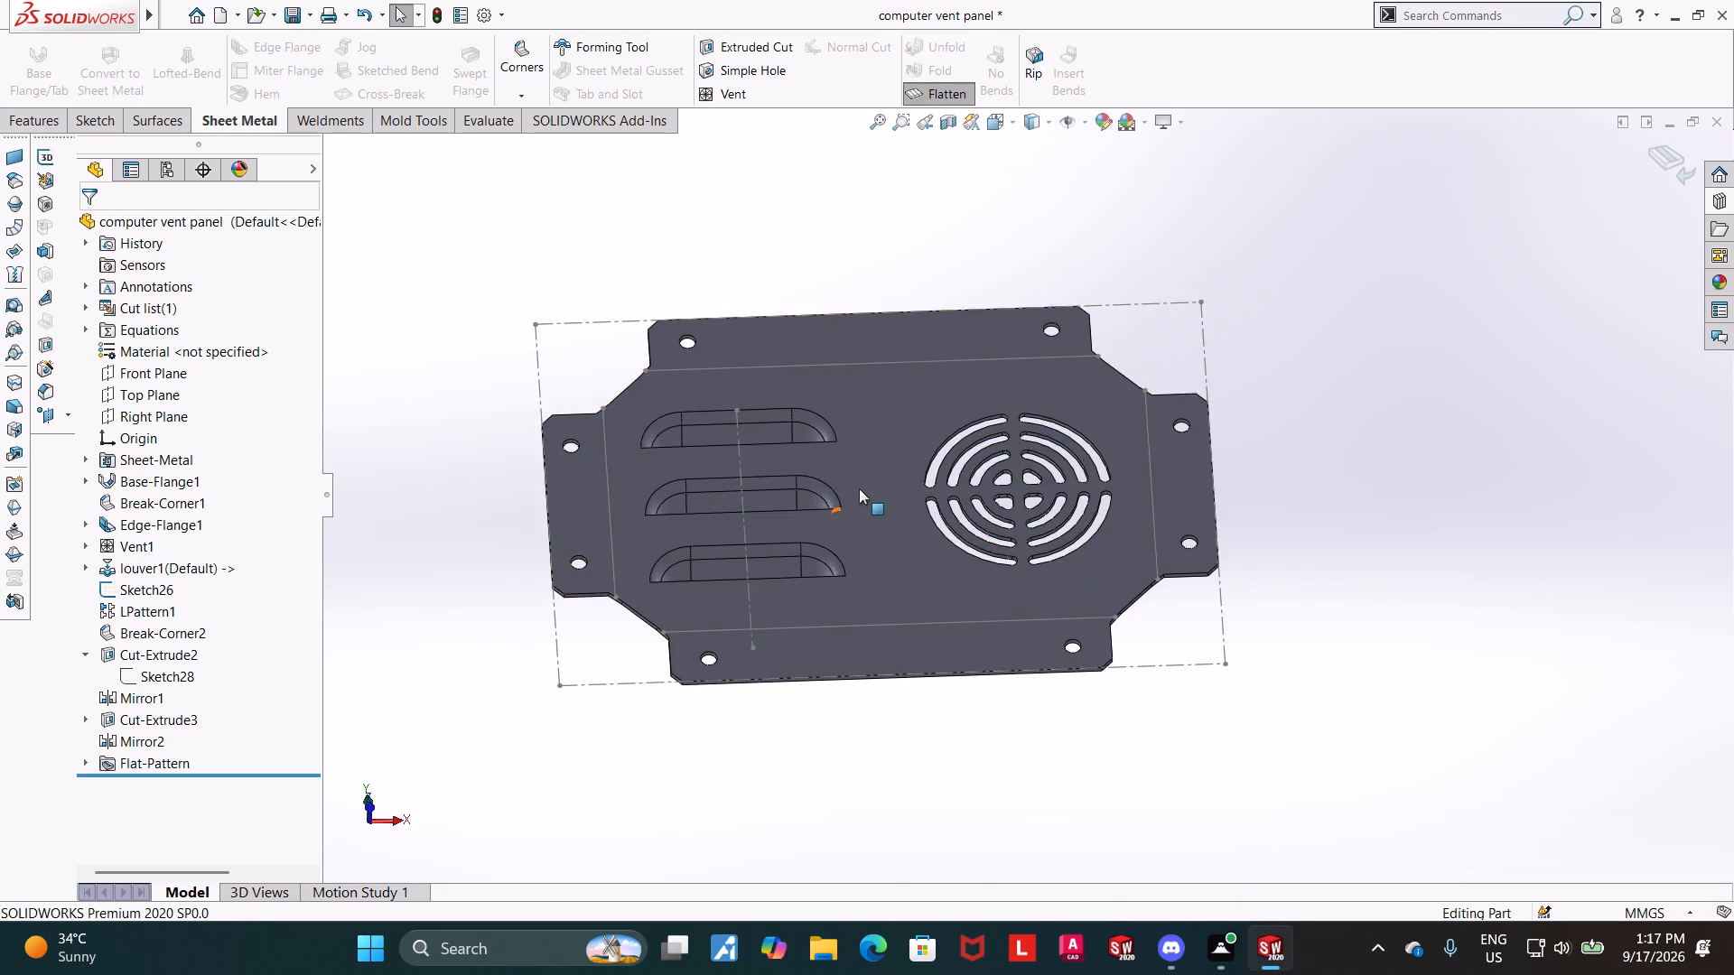
# Start a DXF/DWG export of the flattened body, saving it as a Dwg file named "computer vent panel" in Downloads.
pyautogui.rightClick(859, 471)
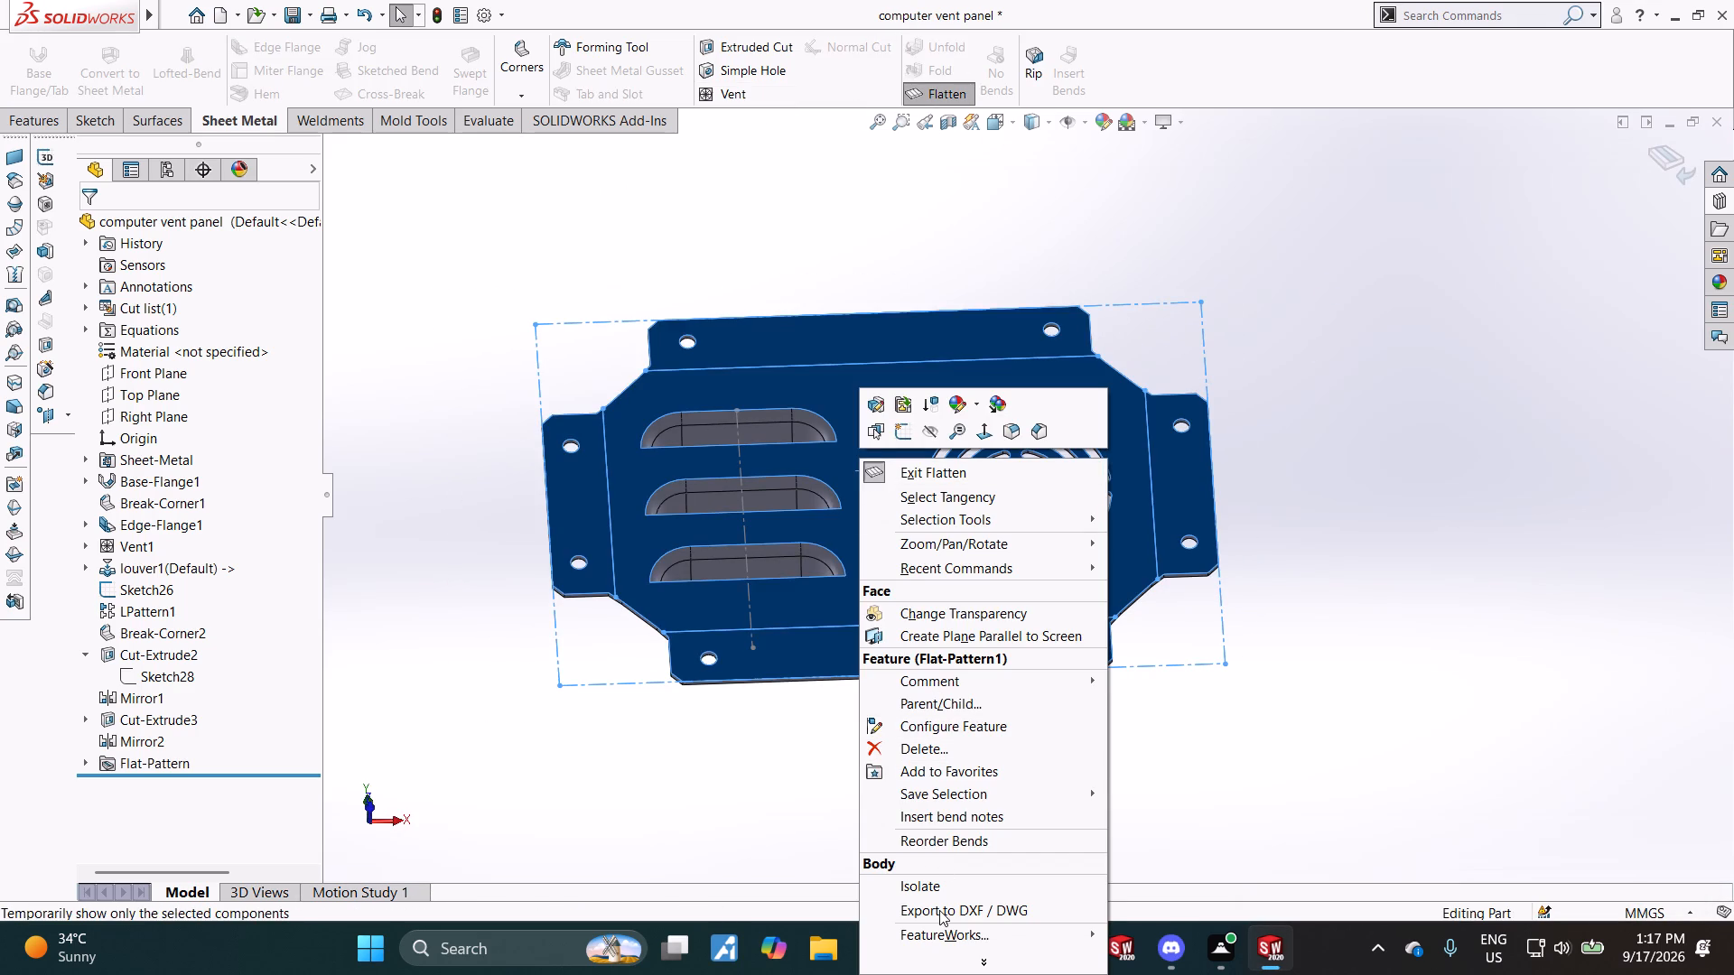
pyautogui.doubleClick(939, 910)
pyautogui.click(778, 566)
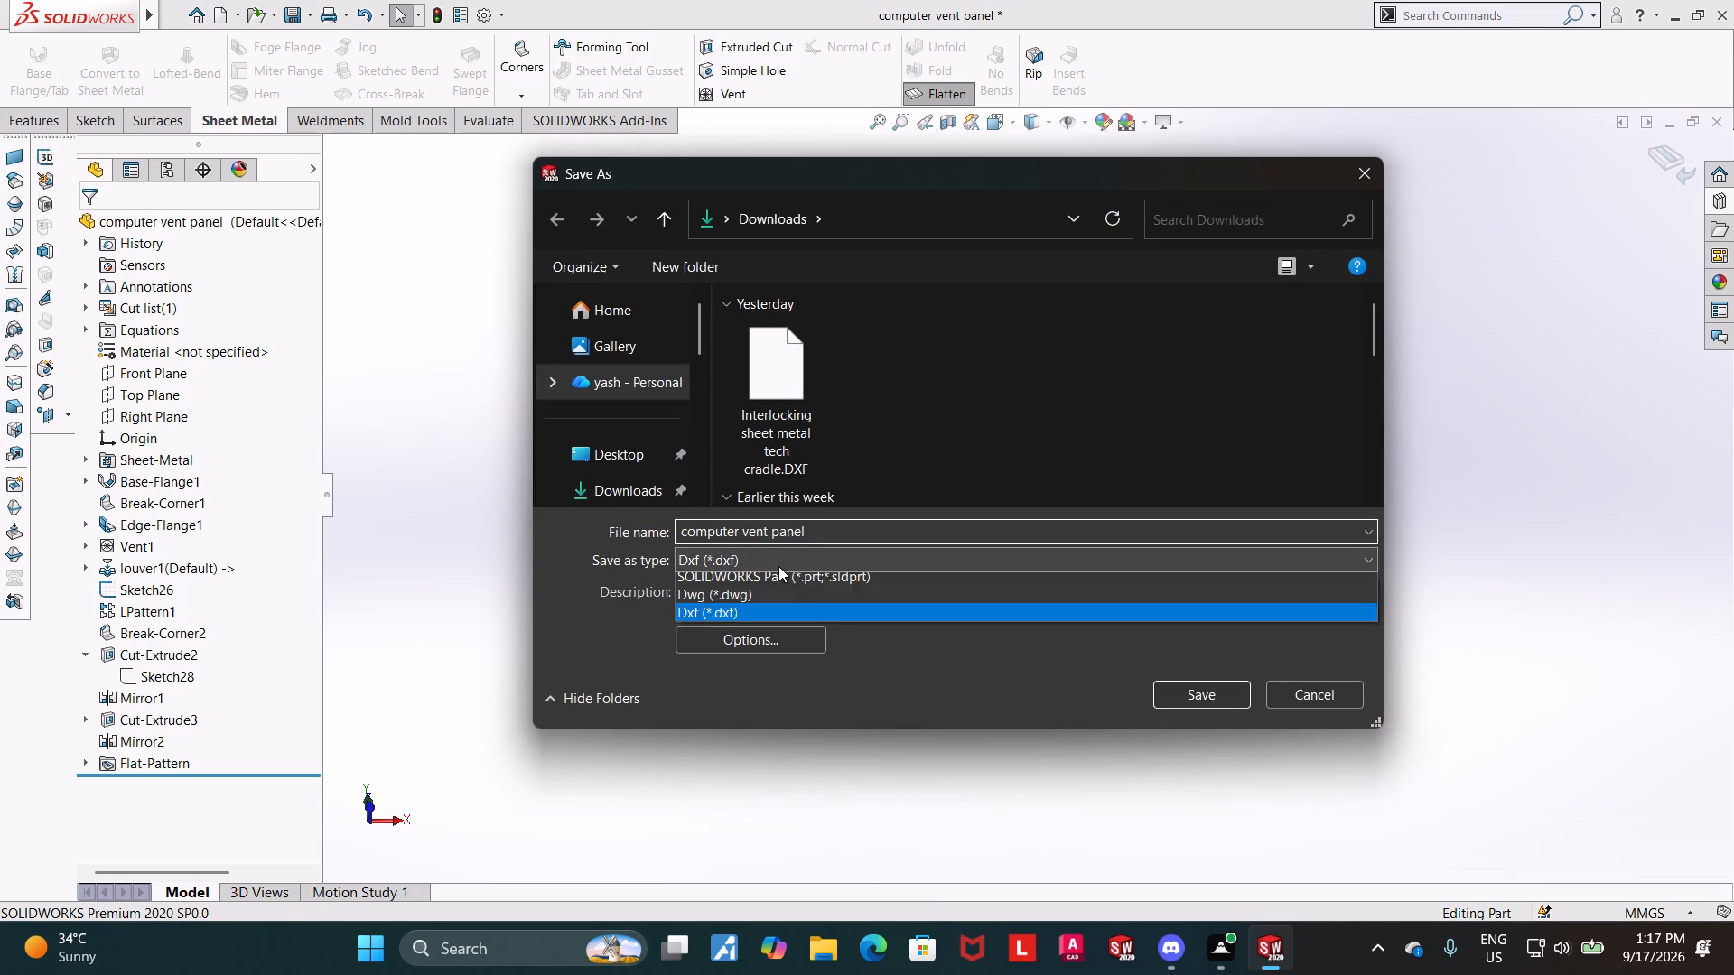
pyautogui.click(759, 613)
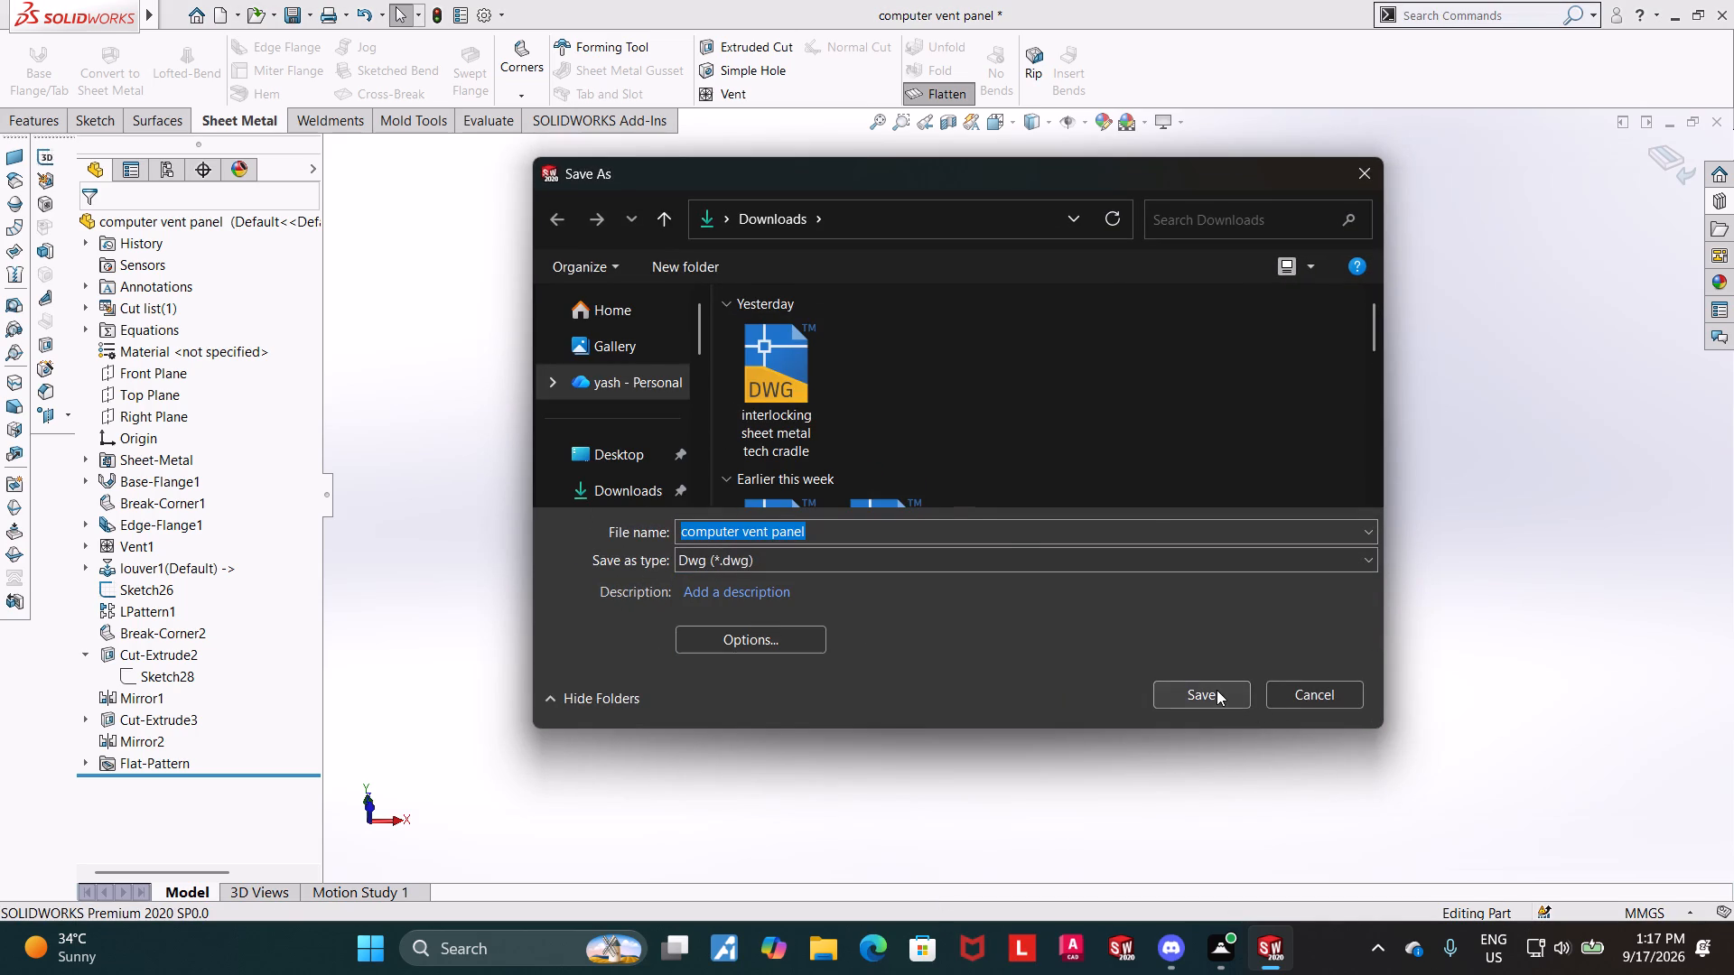
pyautogui.click(1217, 690)
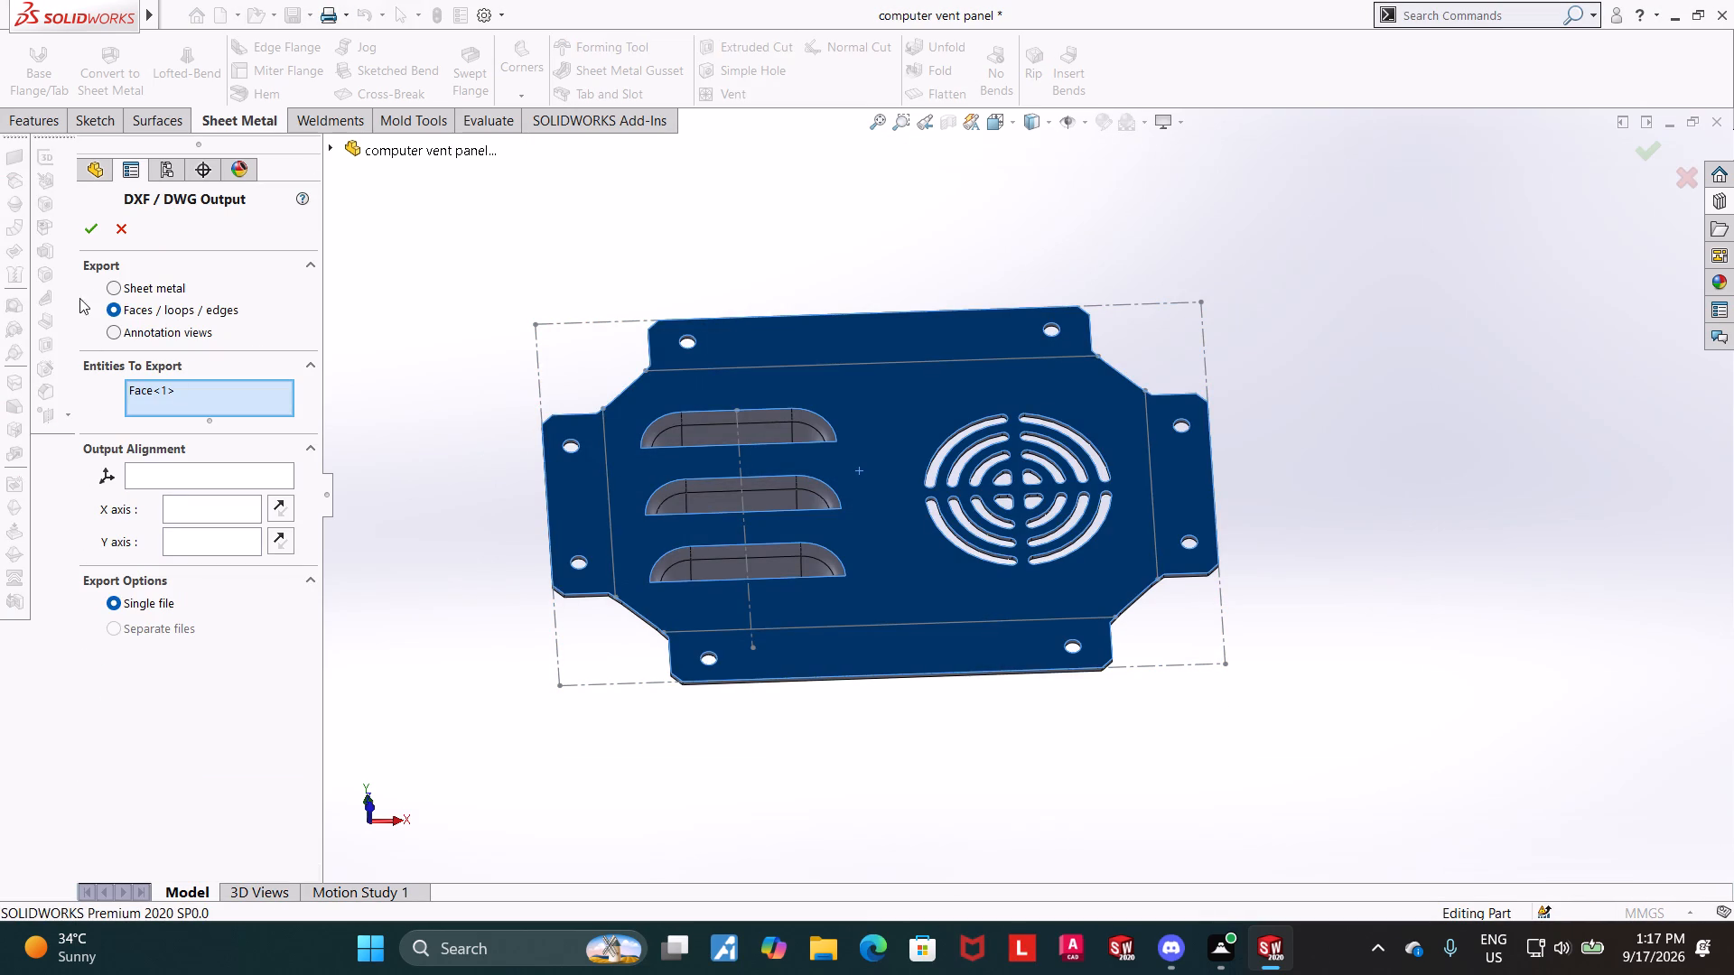
# Export as sheet metal with hidden edges, bend lines, sketches, library features, forming tools and bounding box included, and save the DWG output.
pyautogui.click(115, 281)
pyautogui.click(126, 404)
pyautogui.click(122, 432)
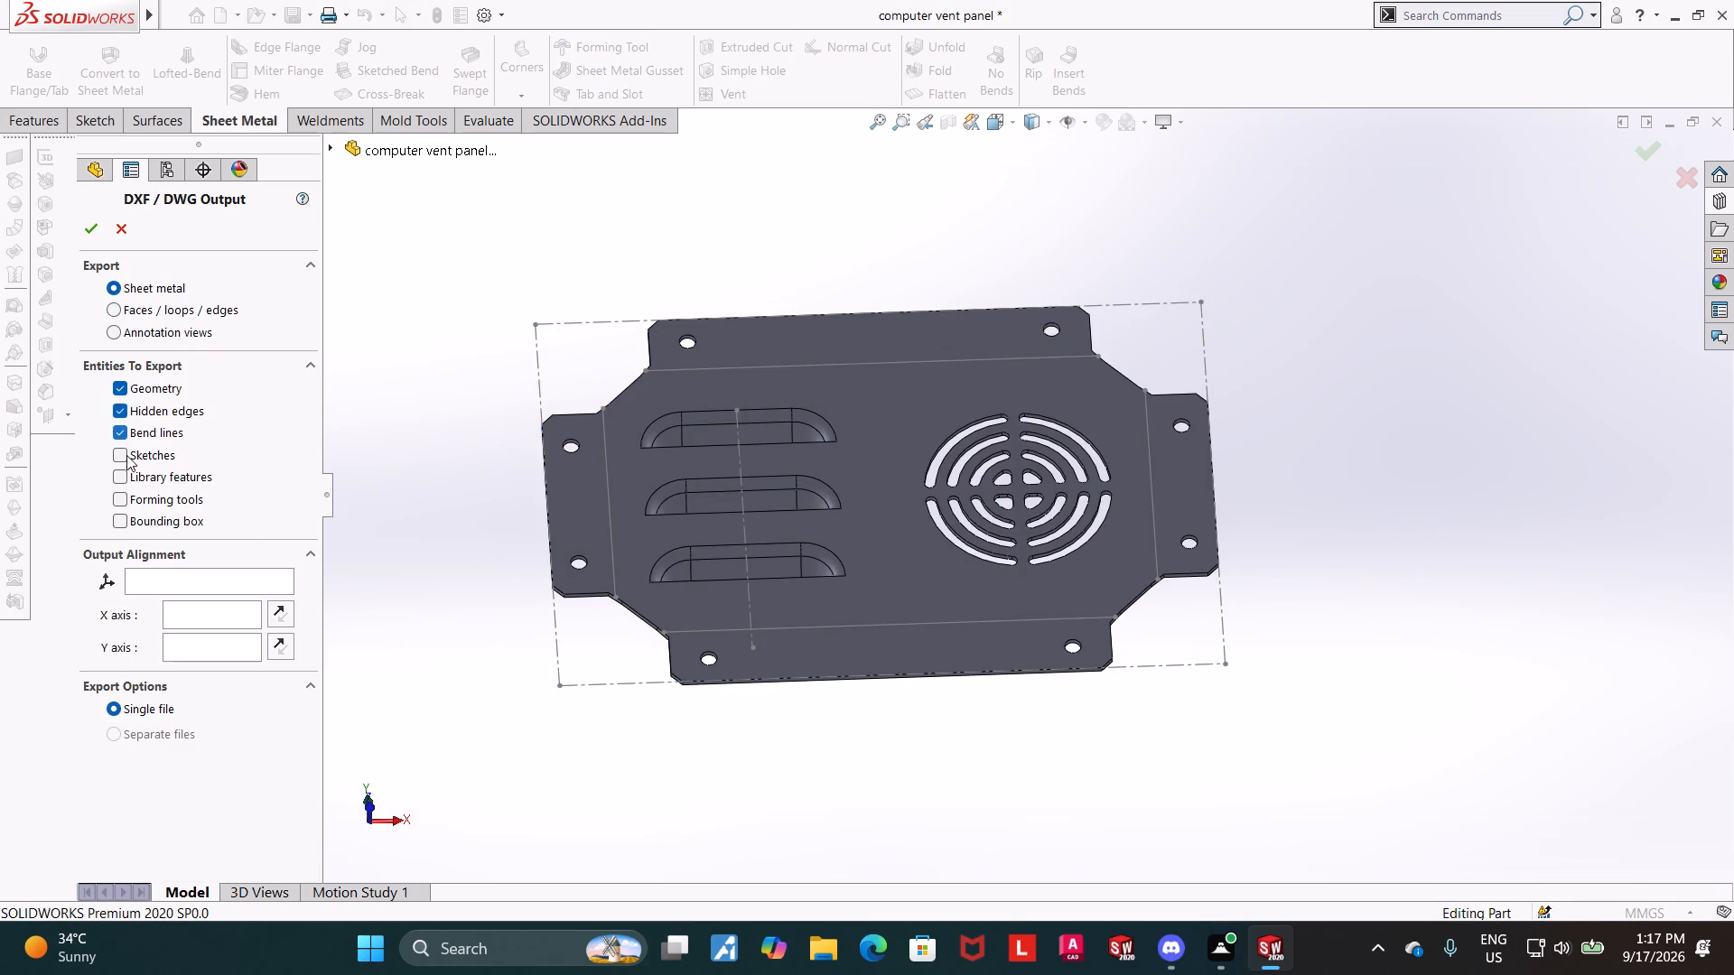
pyautogui.click(118, 463)
pyautogui.click(120, 482)
pyautogui.click(127, 500)
pyautogui.click(123, 523)
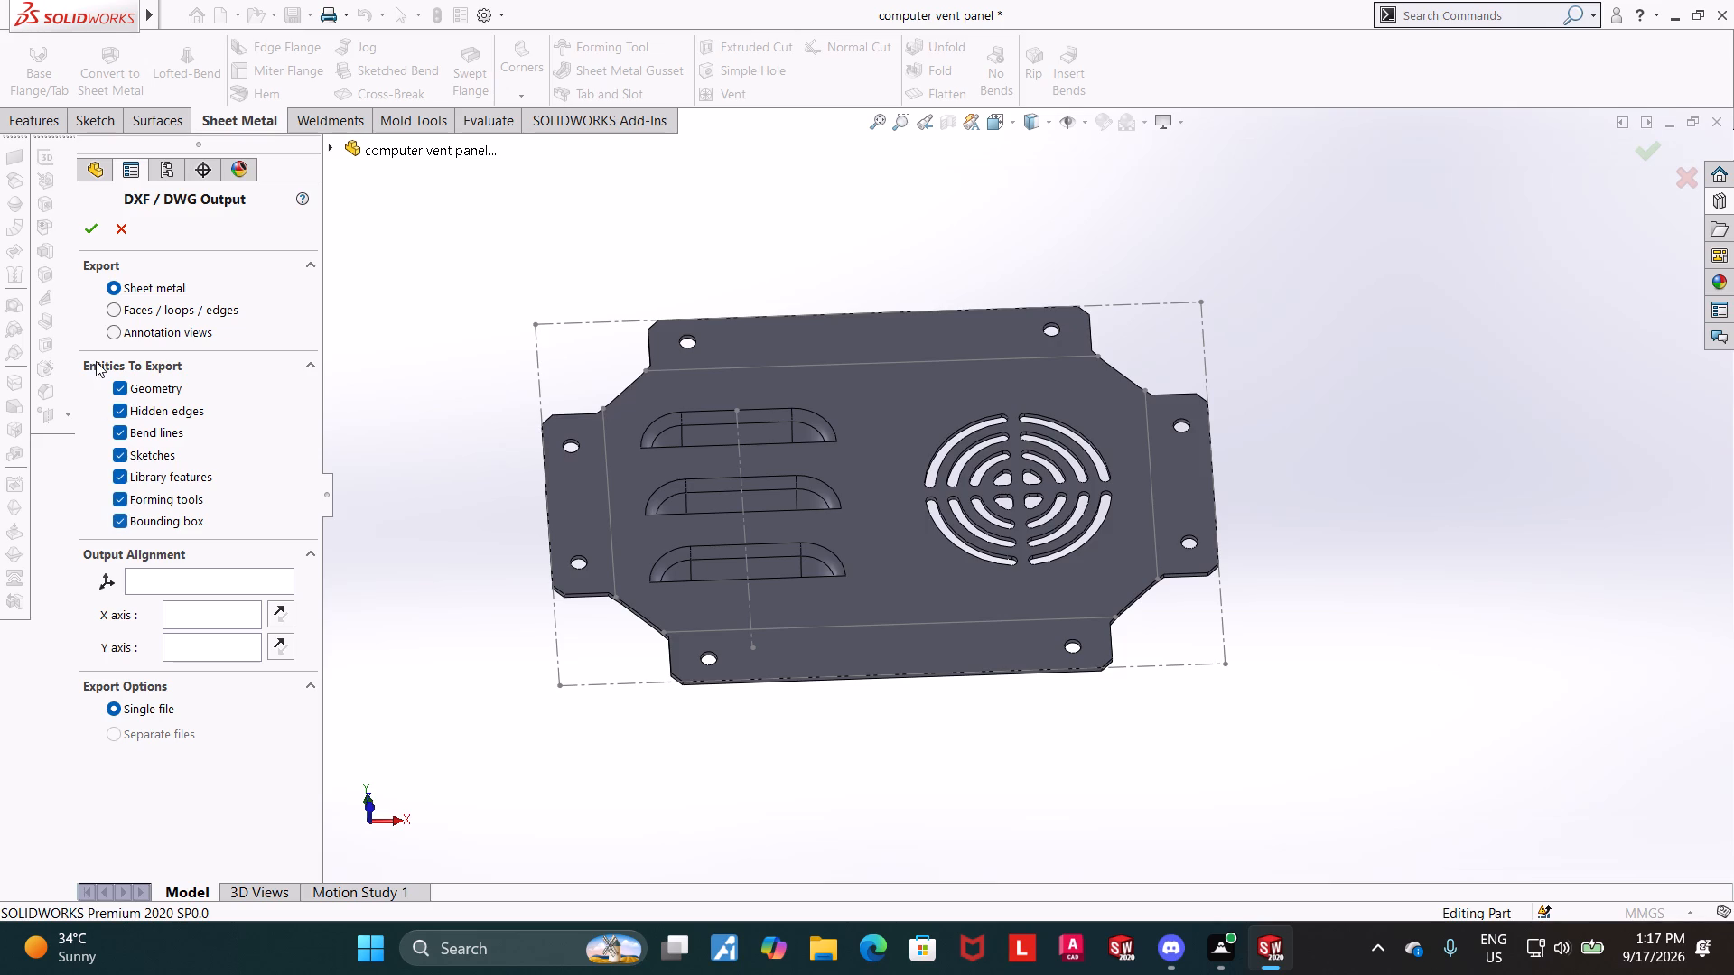
pyautogui.click(79, 238)
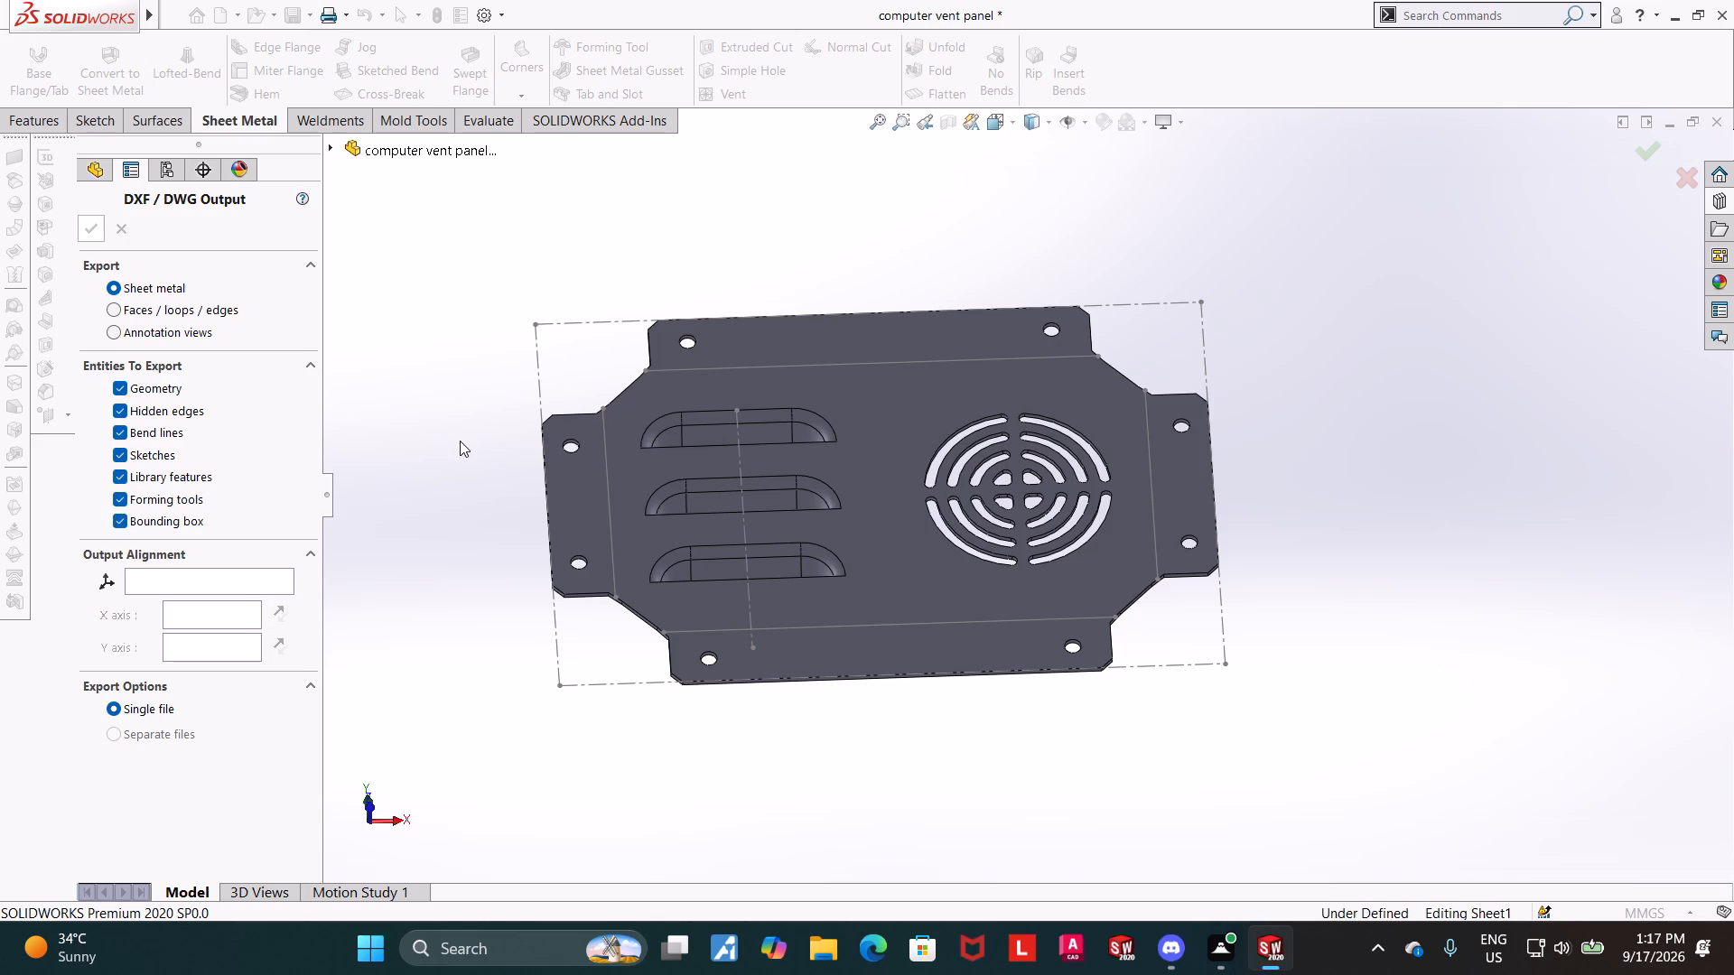
pyautogui.click(1020, 738)
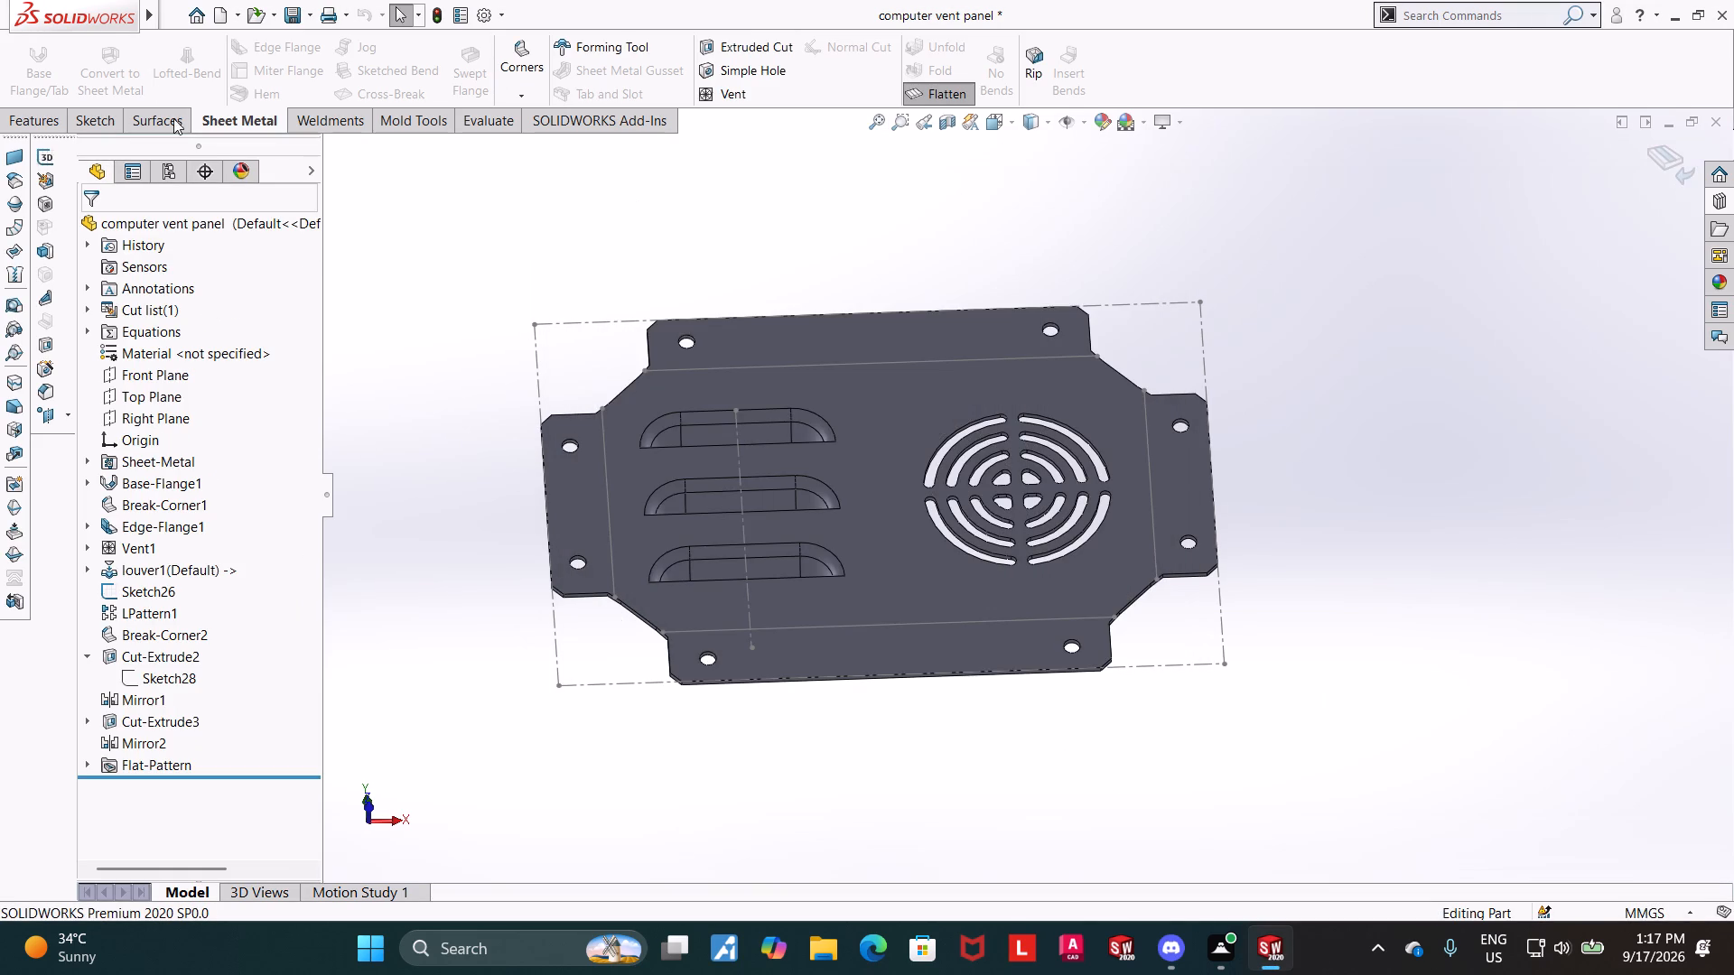
# Save the flat pattern view as a Portable Network Graphics image named "computer vent panel" in the Downloads folder.
pyautogui.click(304, 18)
pyautogui.click(322, 56)
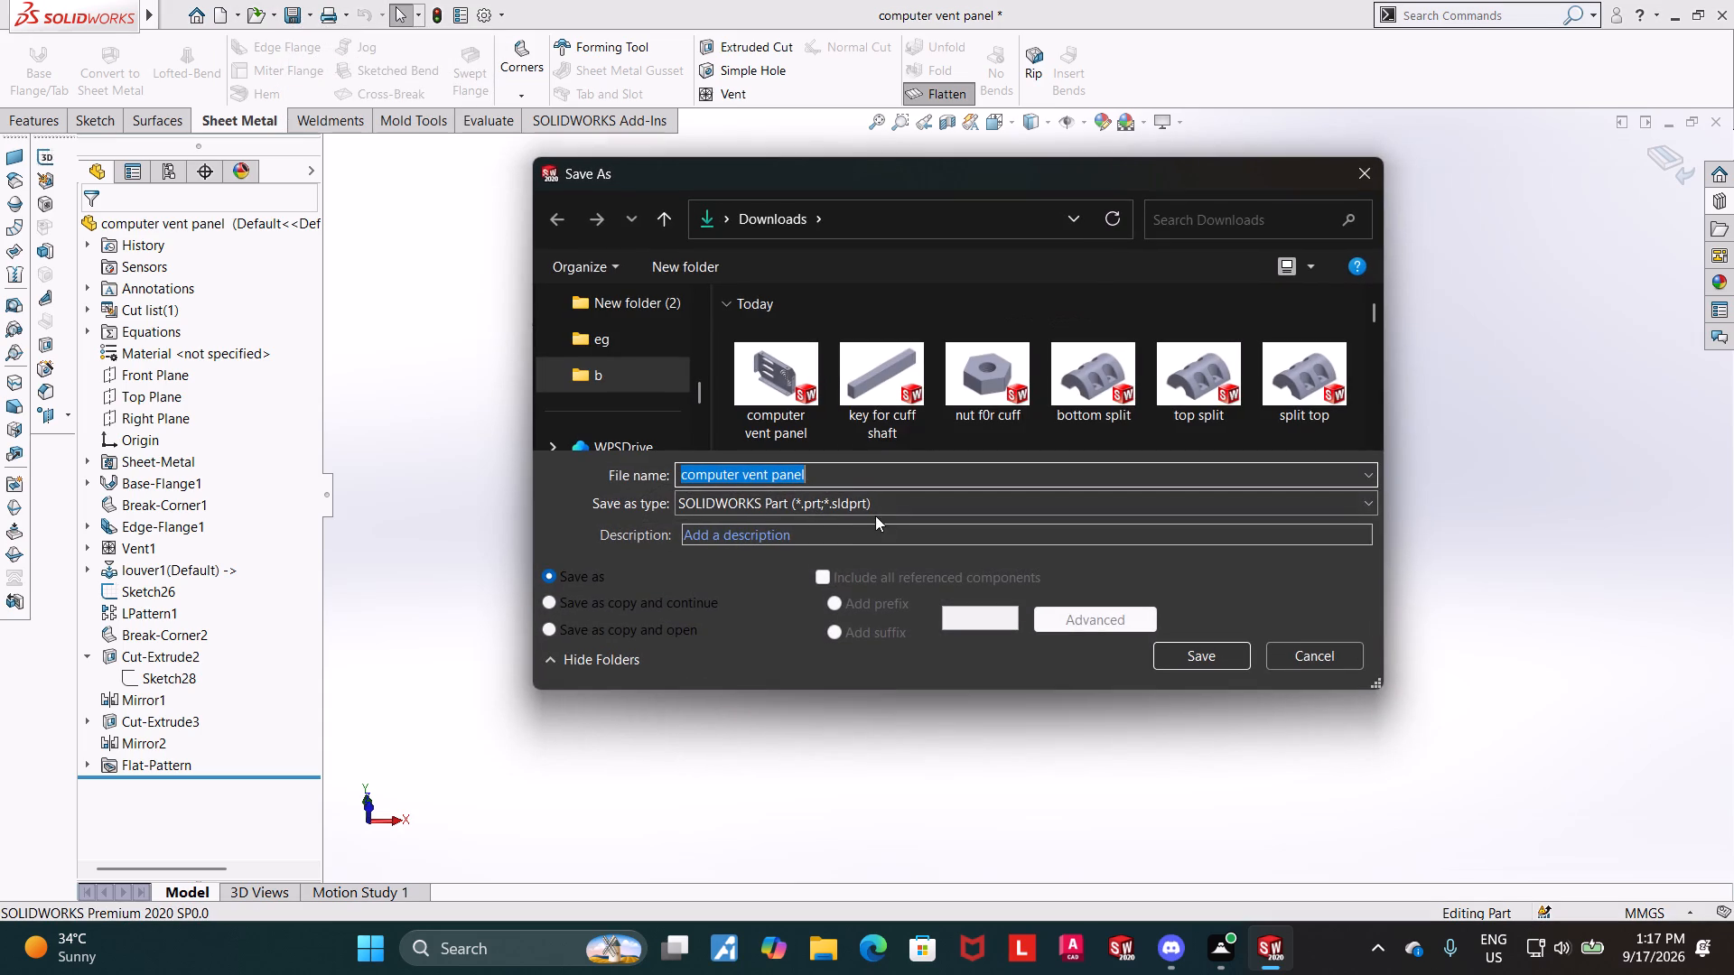
pyautogui.click(879, 508)
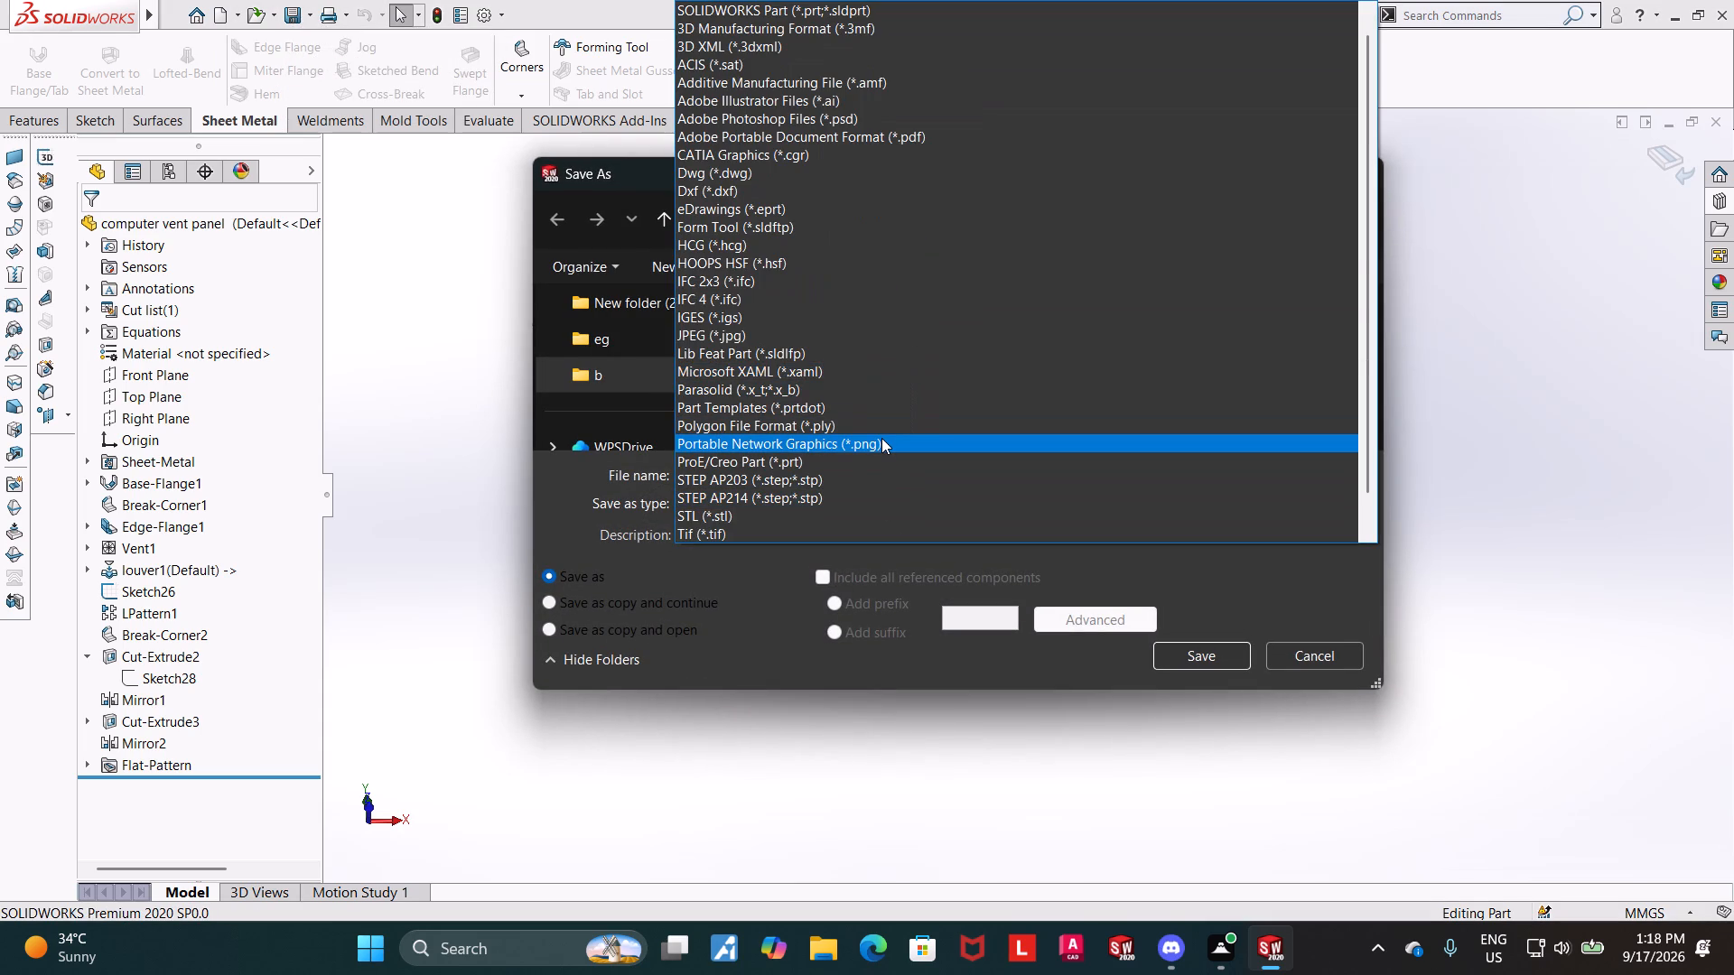
pyautogui.click(899, 439)
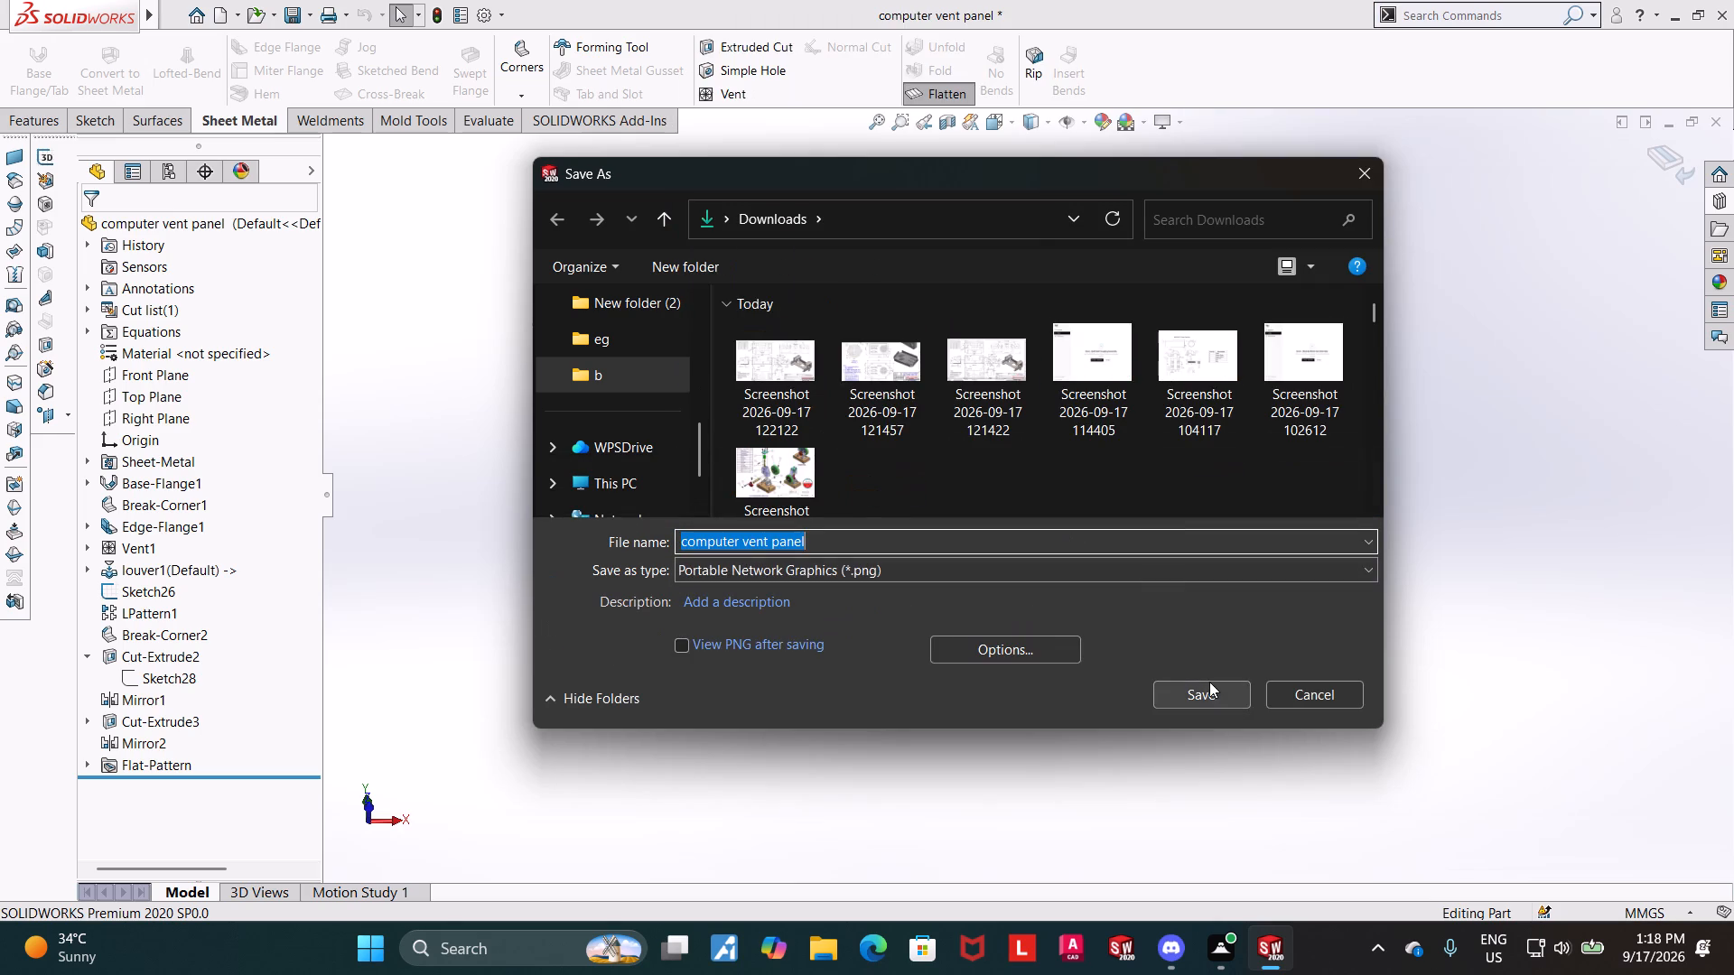
pyautogui.click(1209, 682)
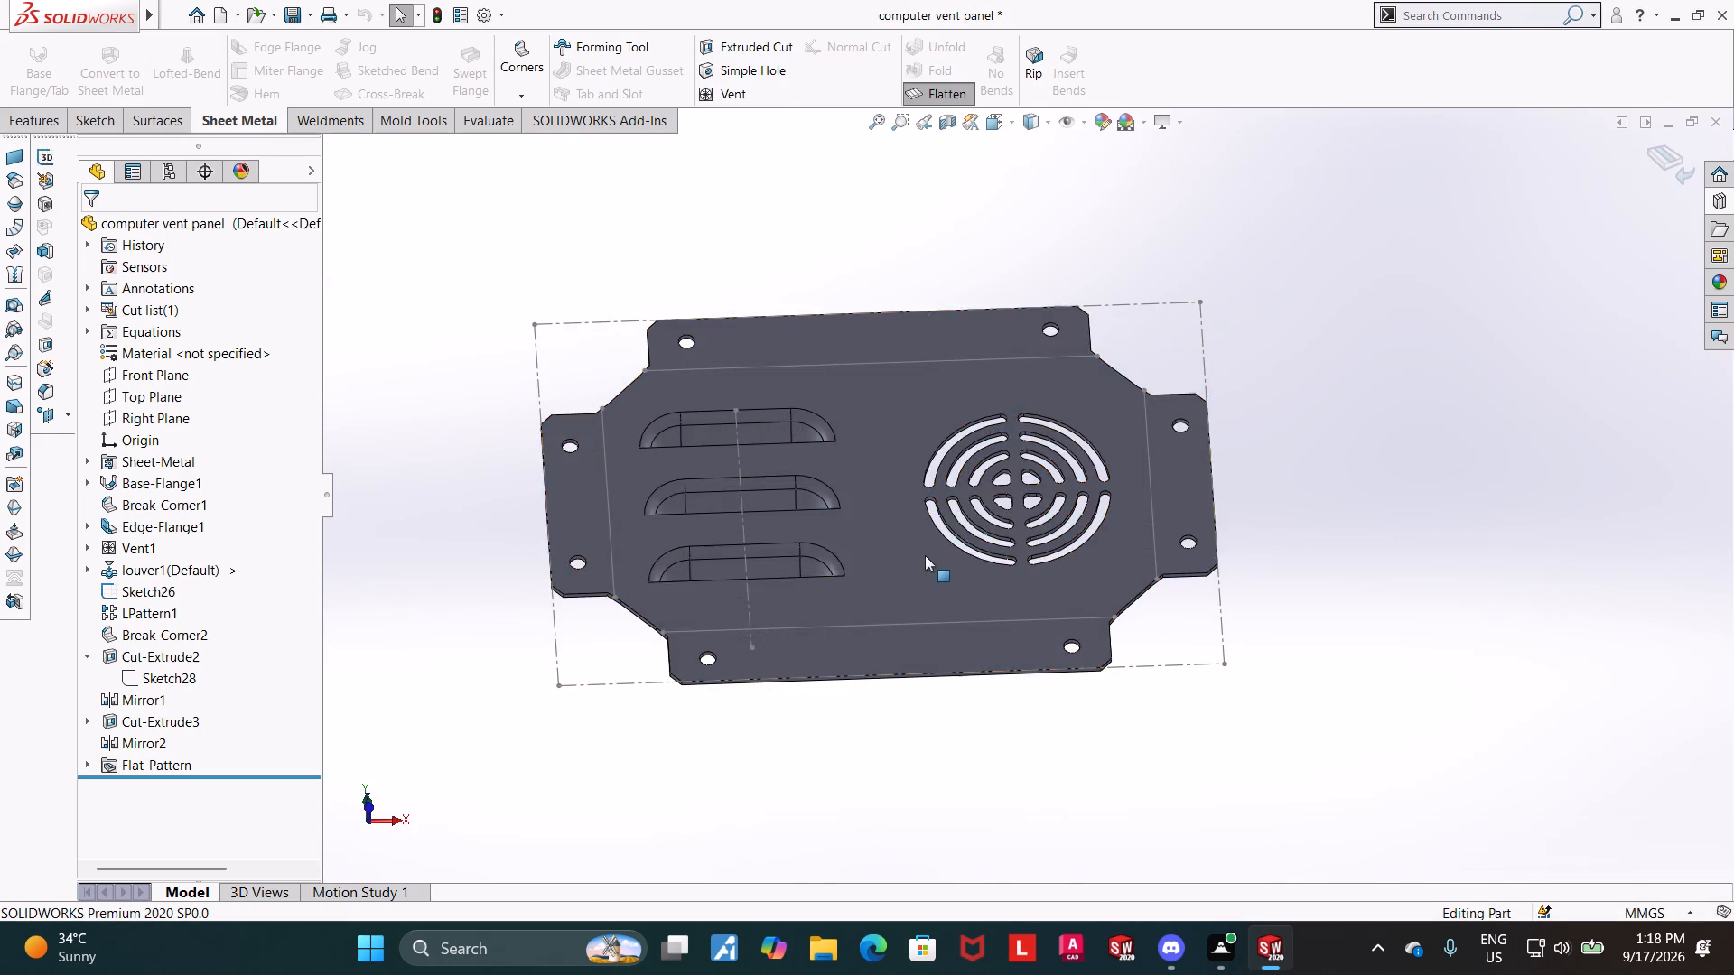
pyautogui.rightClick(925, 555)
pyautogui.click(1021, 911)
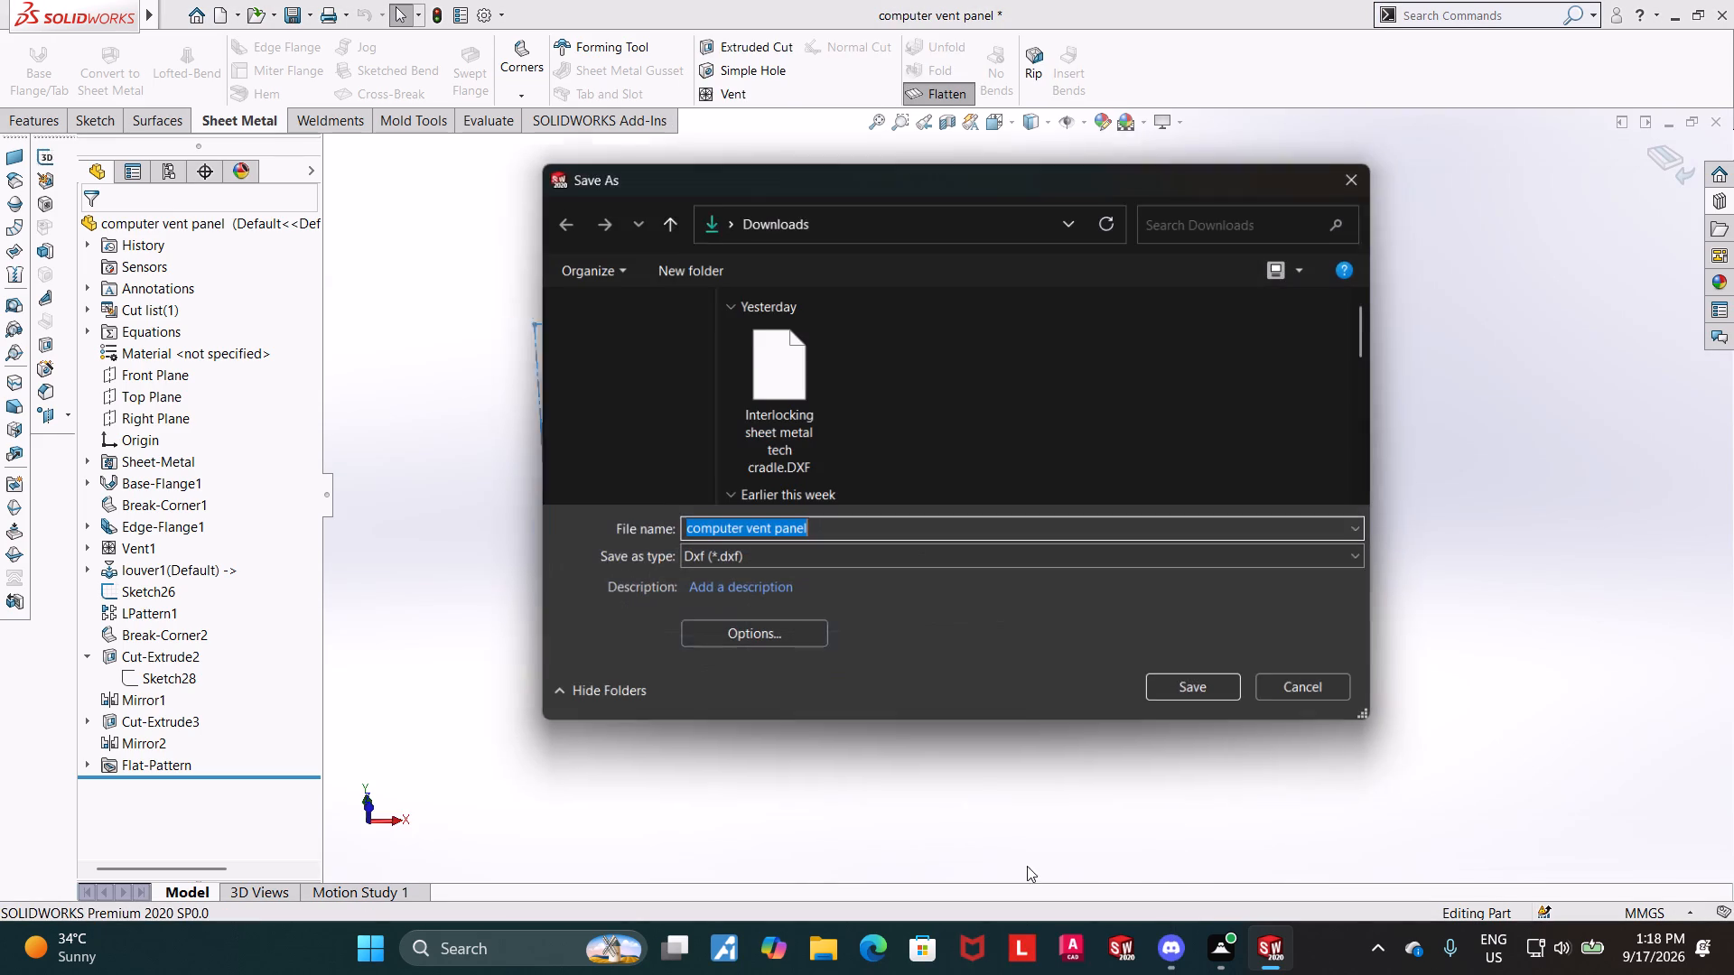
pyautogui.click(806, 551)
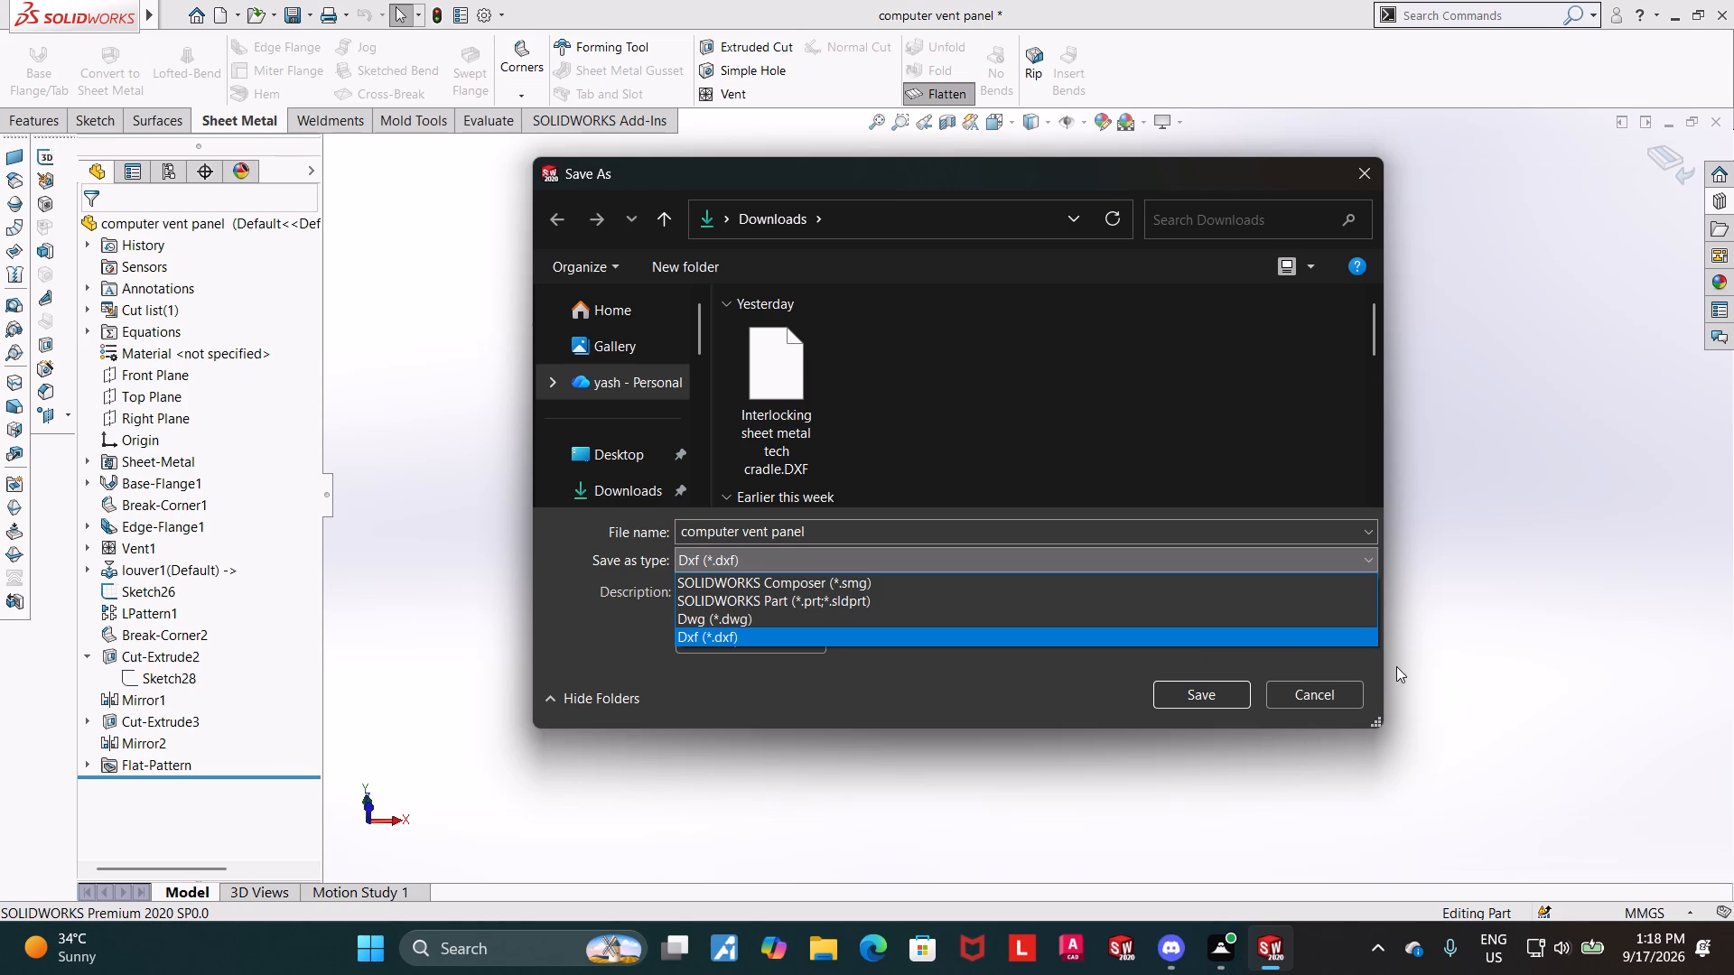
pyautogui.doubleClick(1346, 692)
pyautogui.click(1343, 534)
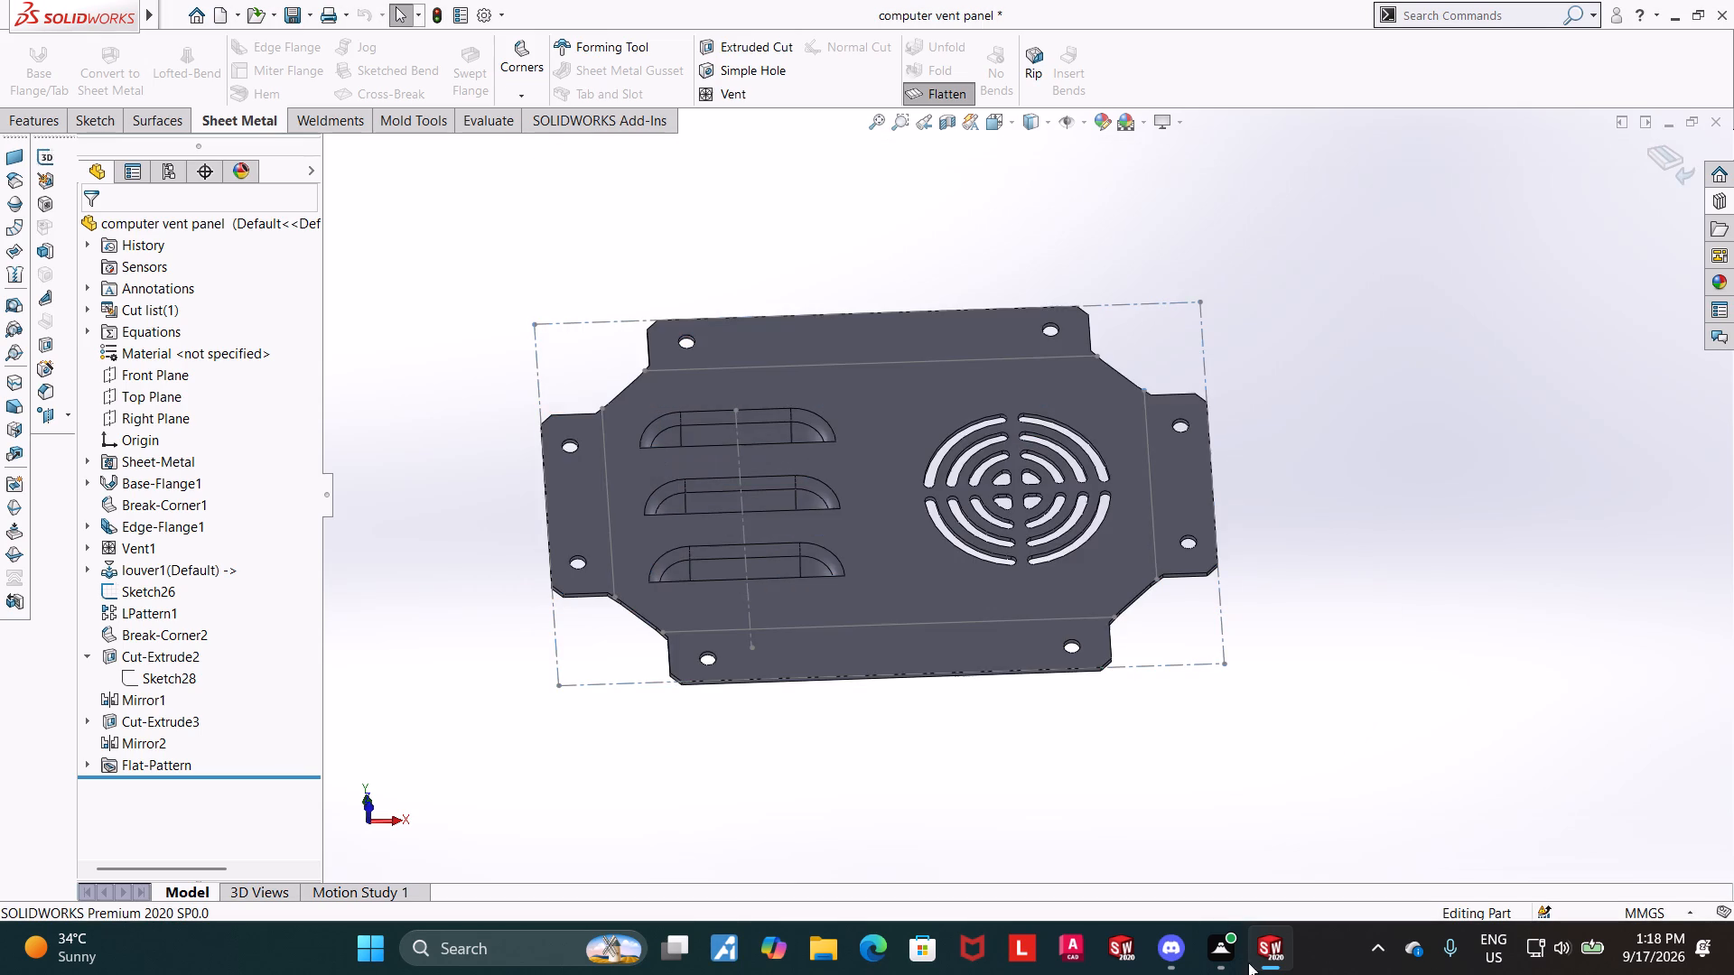